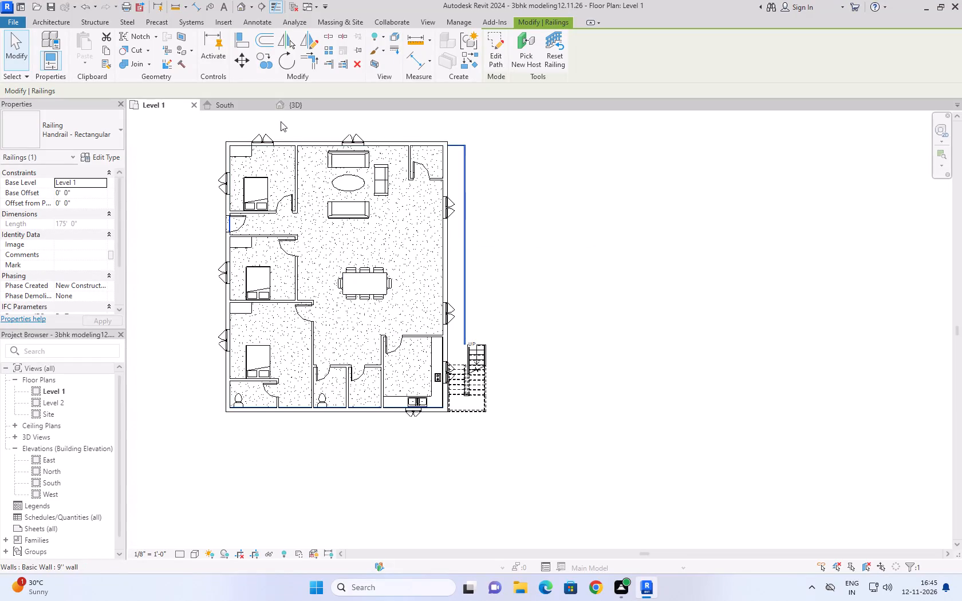
Set the base level of the rectangular handrail railing around the building perimeter to Level 2.
{"action": "left_click", "coordinate": [298, 107]}
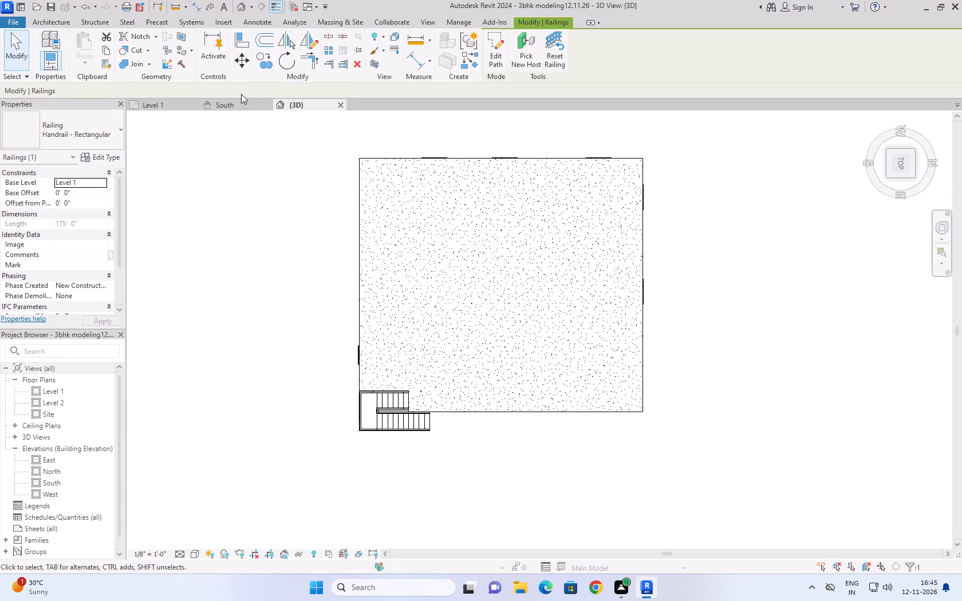
{"action": "left_click", "coordinate": [176, 104]}
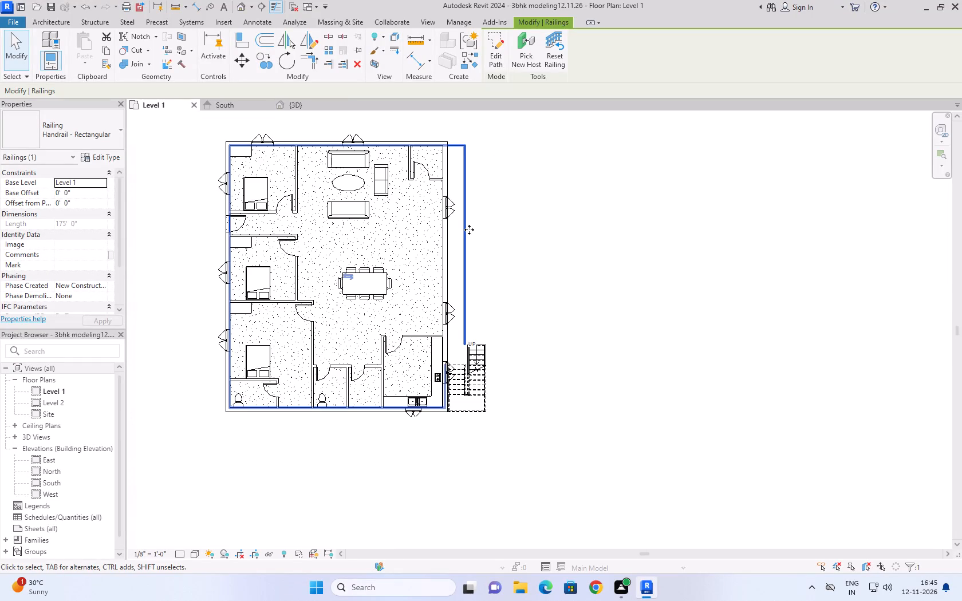
{"action": "left_click", "coordinate": [469, 230]}
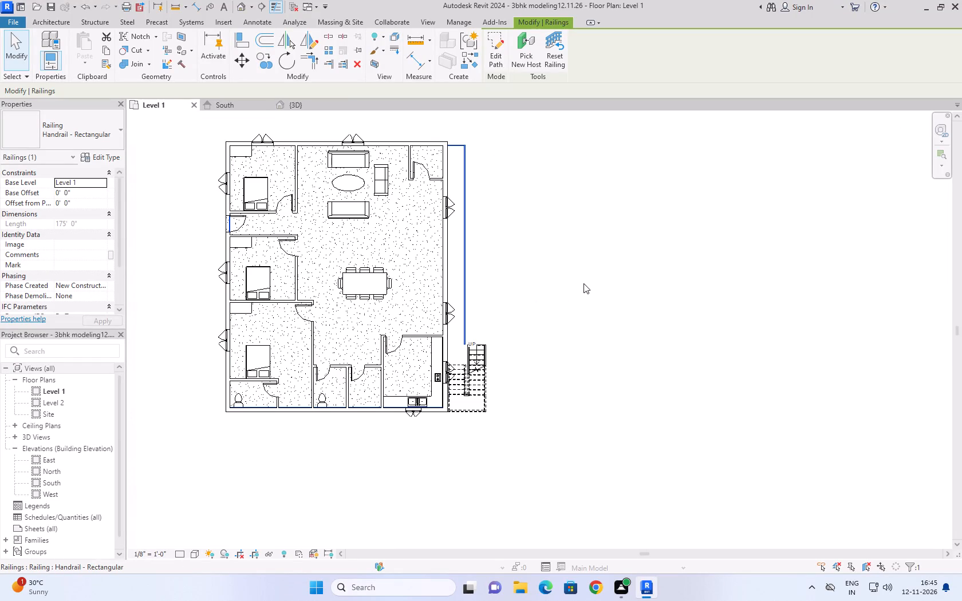
{"action": "left_click", "coordinate": [593, 253]}
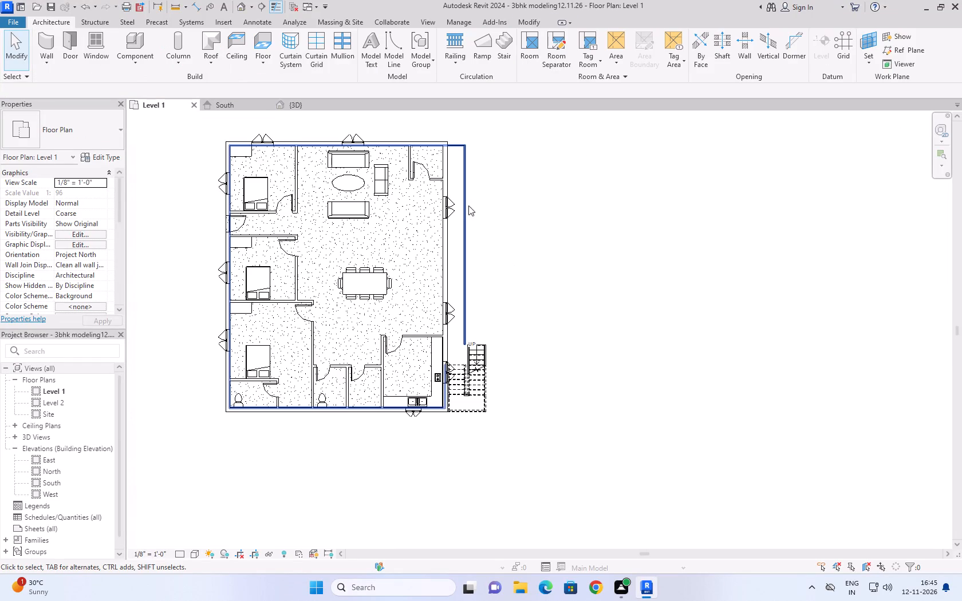
{"action": "left_click", "coordinate": [467, 208]}
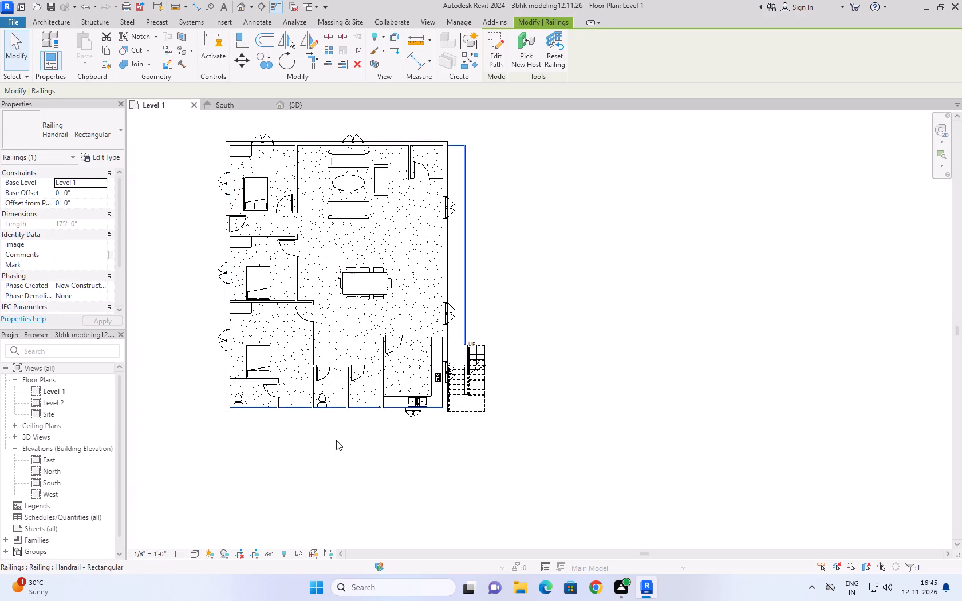
{"action": "left_click", "coordinate": [102, 184]}
{"action": "left_click", "coordinate": [77, 207]}
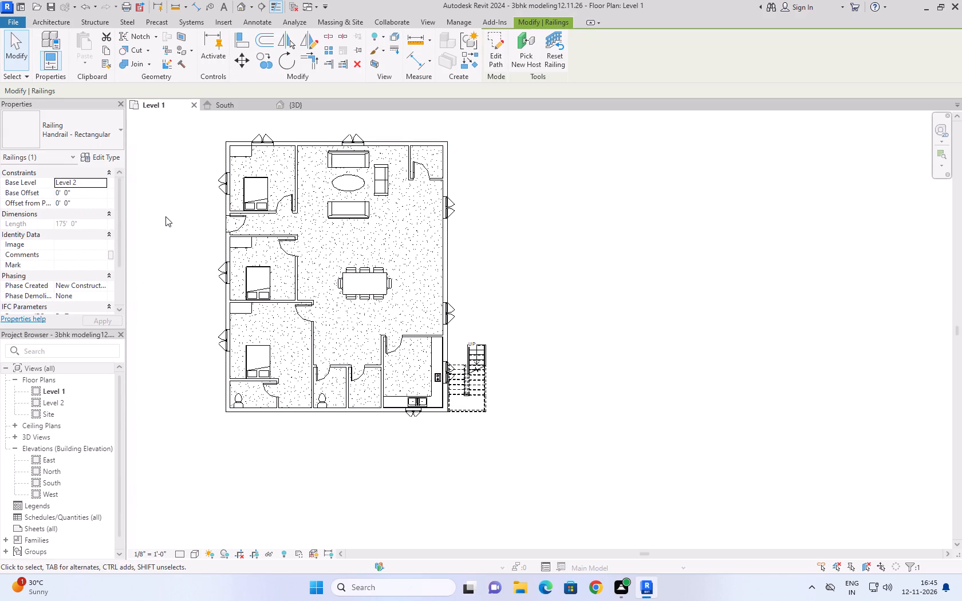
Examine the raised roof railing and its opening at the staircase in the South elevation and 3D views.
{"action": "left_click", "coordinate": [225, 108]}
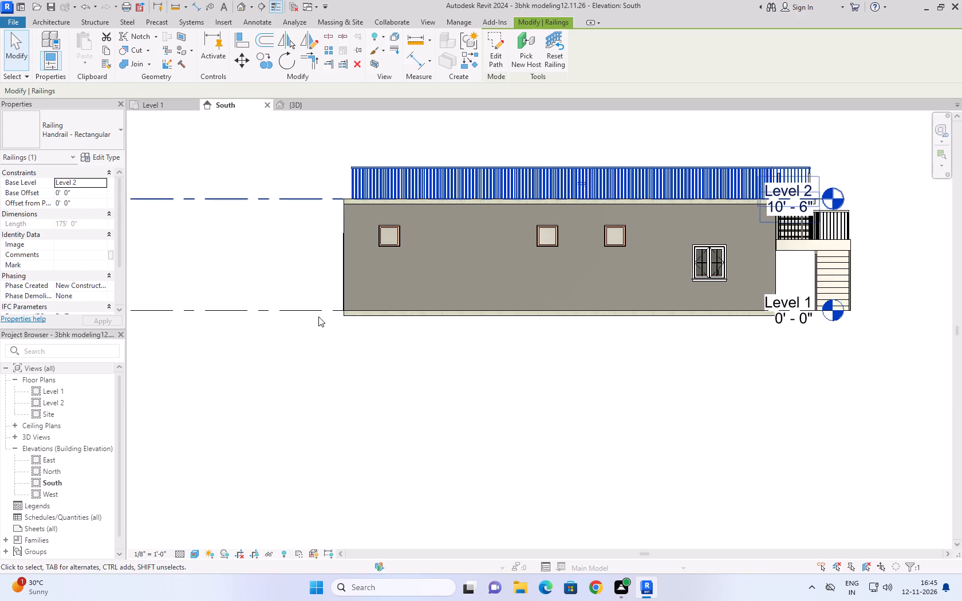
{"action": "left_click", "coordinate": [357, 401]}
{"action": "left_click", "coordinate": [299, 105]}
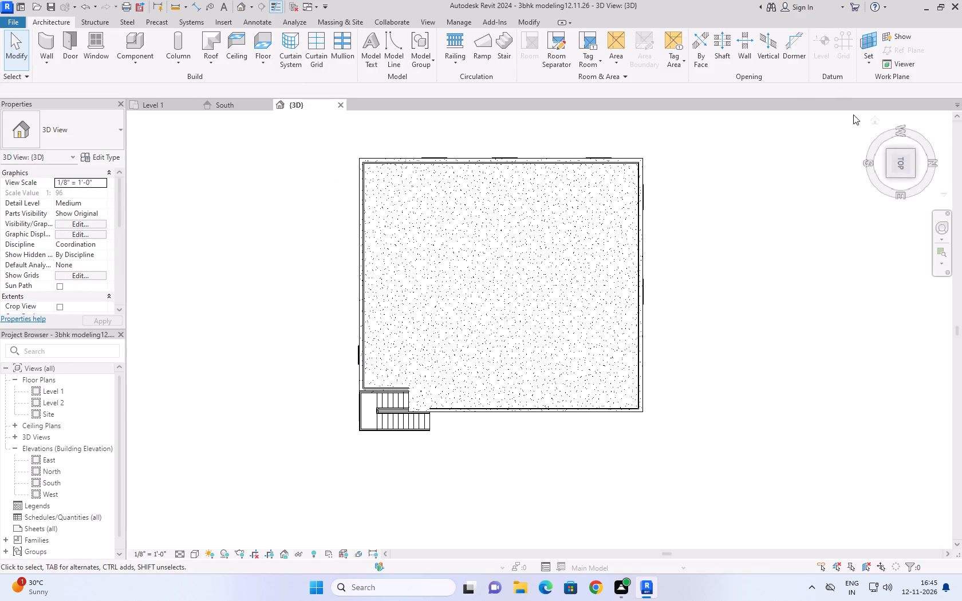
{"action": "left_click", "coordinate": [874, 123]}
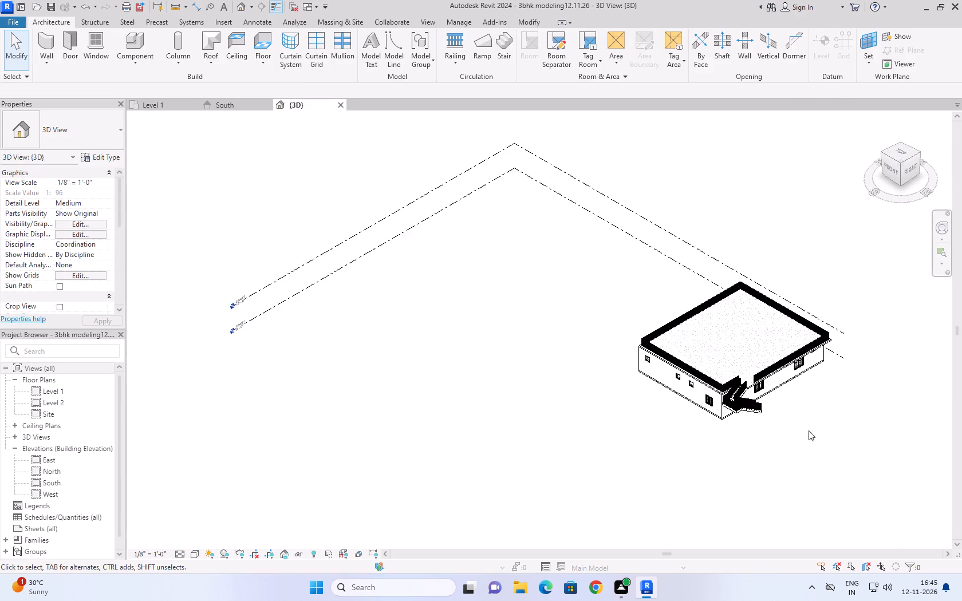
{"action": "scroll", "coordinate": [809, 430], "scroll_direction": "up", "scroll_amount": 11}
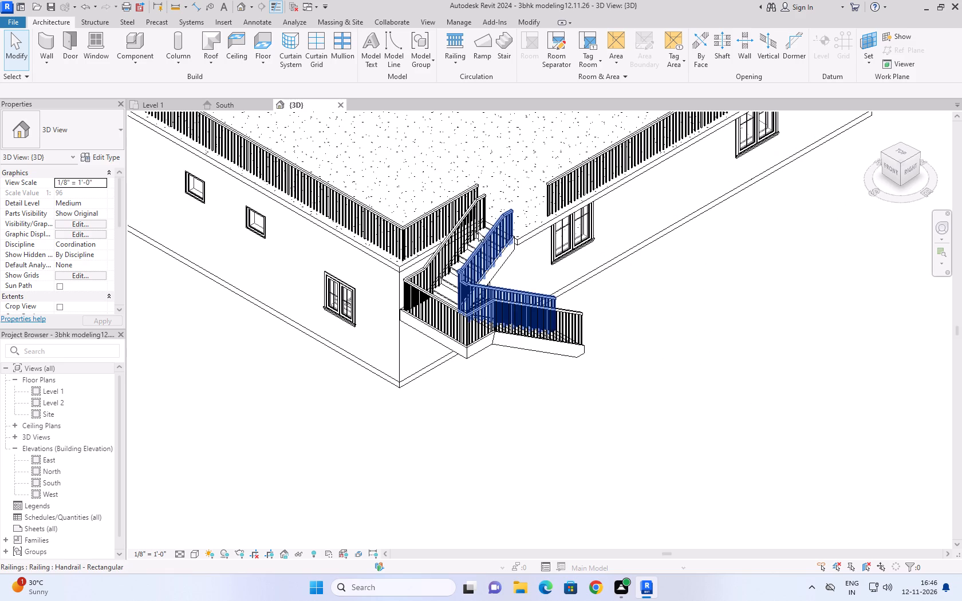
{"action": "left_click", "coordinate": [228, 112]}
{"action": "left_click", "coordinate": [227, 106]}
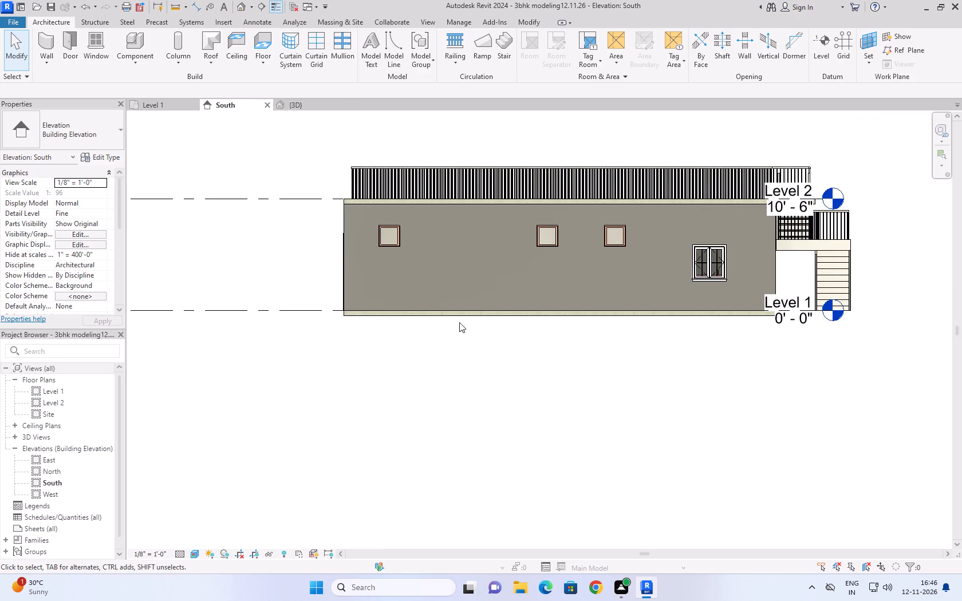
{"action": "left_click", "coordinate": [158, 101]}
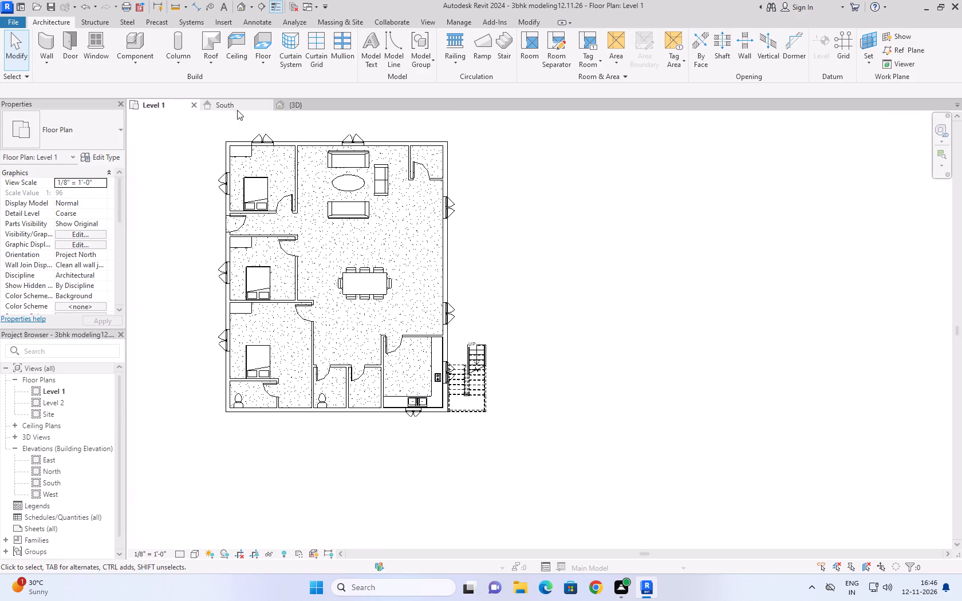
{"action": "left_click", "coordinate": [236, 107]}
{"action": "left_click", "coordinate": [290, 107]}
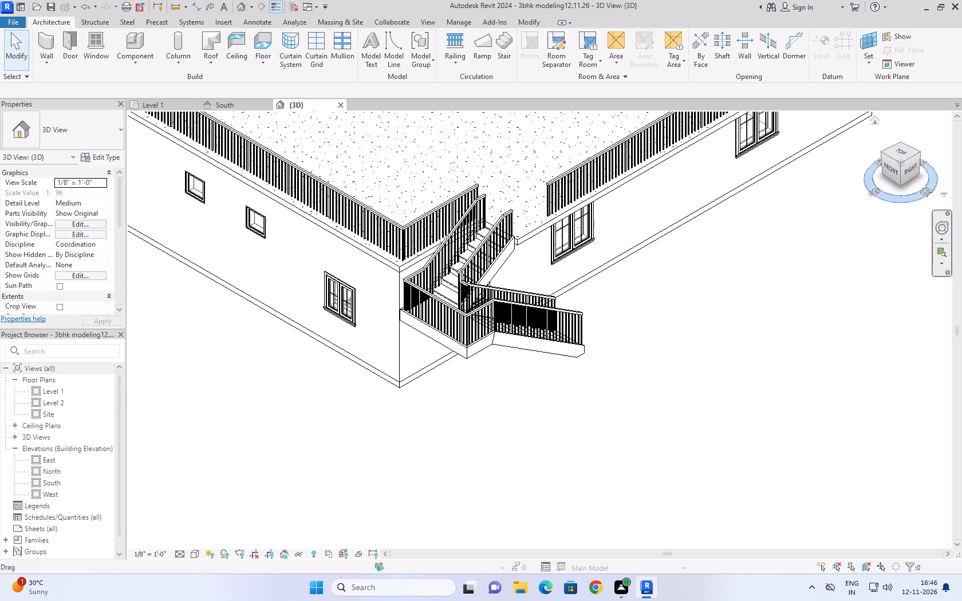
Edit the roof railing's path, extending the east segment toward the upper stair flight to a length of 40'-0".
{"action": "left_click", "coordinate": [900, 153]}
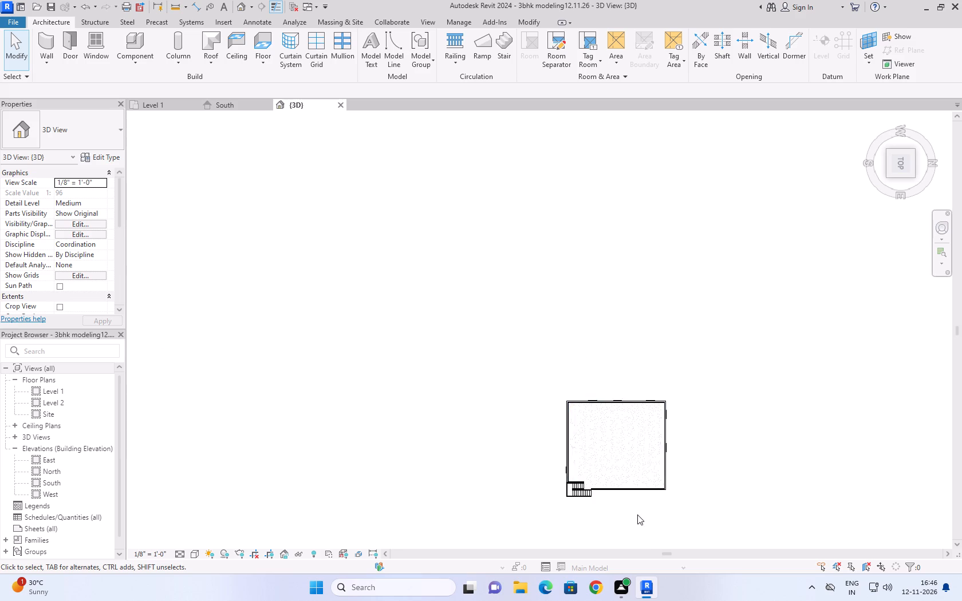
{"action": "scroll", "coordinate": [639, 515], "scroll_direction": "up", "scroll_amount": 13}
{"action": "left_click", "coordinate": [360, 348]}
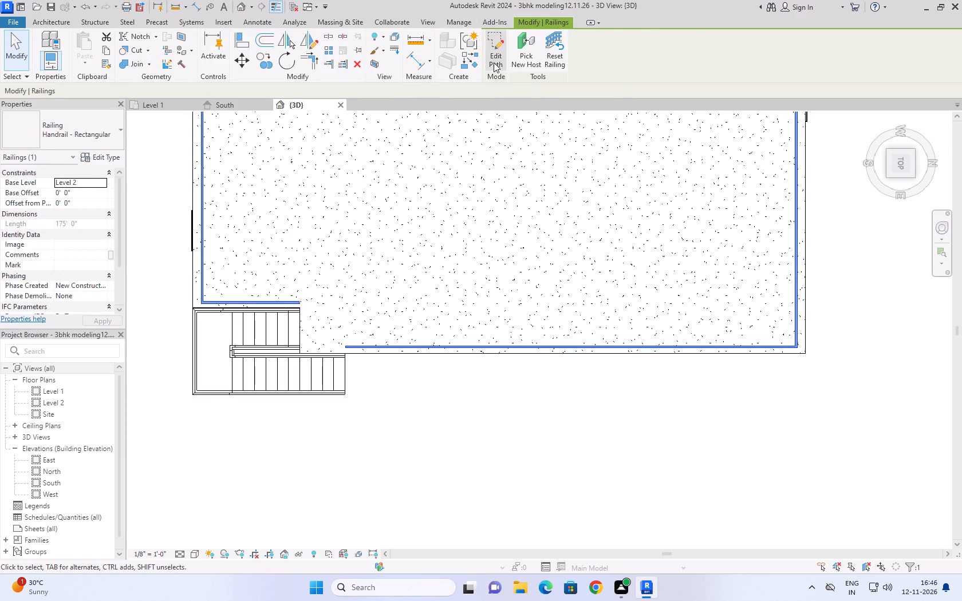
{"action": "left_click", "coordinate": [494, 62]}
{"action": "left_click", "coordinate": [349, 347]}
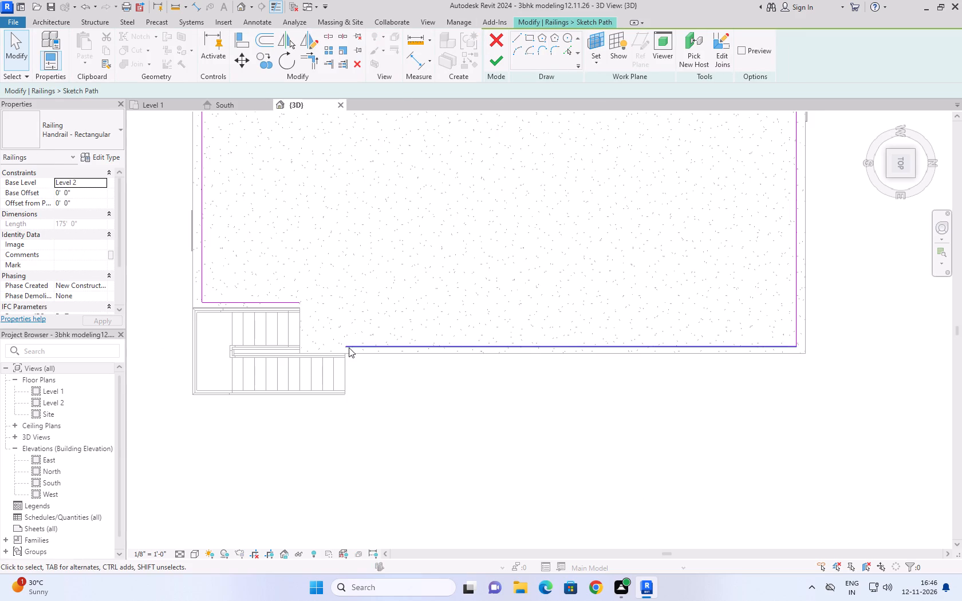
{"action": "left_click_drag", "start_coordinate": [344, 346], "coordinate": [308, 346]}
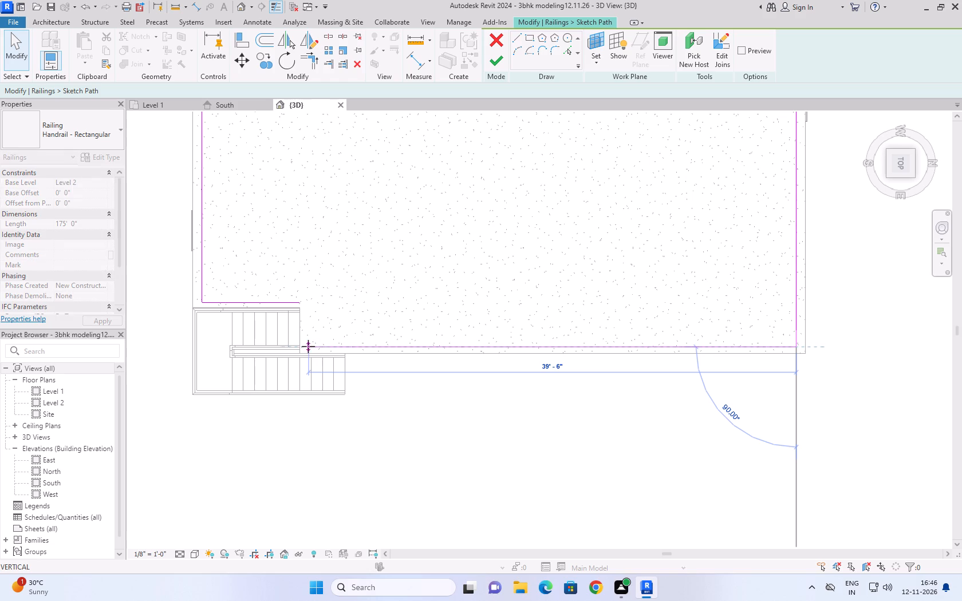
{"action": "left_click_drag", "start_coordinate": [308, 346], "coordinate": [300, 346]}
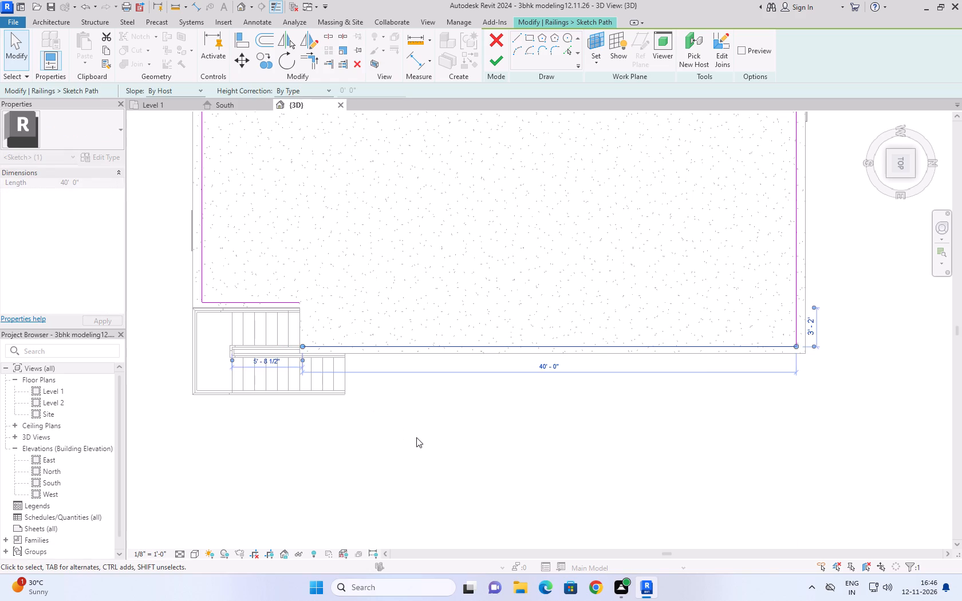
{"action": "left_click", "coordinate": [416, 437]}
Shift the railing path's east segment about 4 inches outward toward the roof slab edge.
{"action": "left_click", "coordinate": [534, 347]}
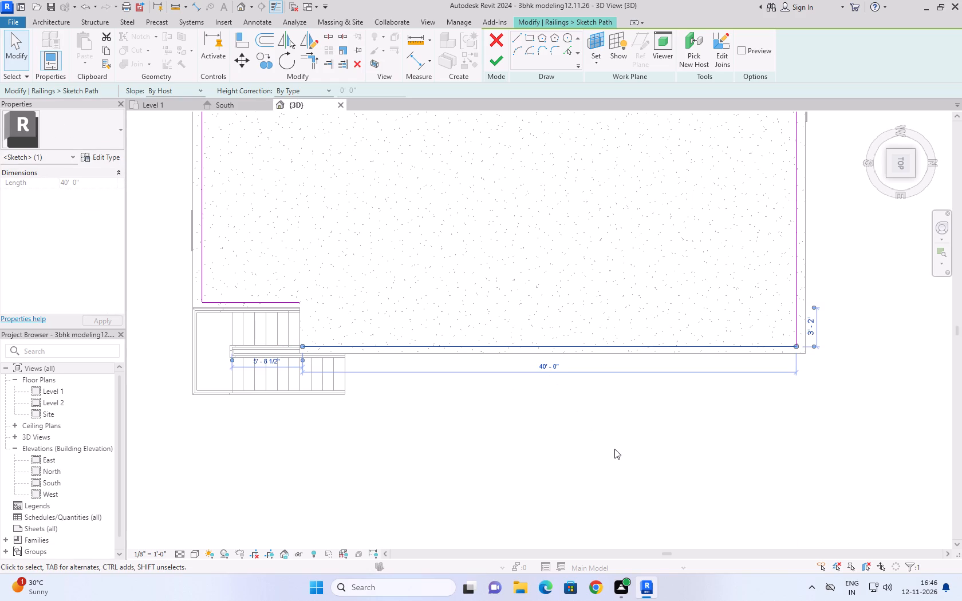
{"action": "key", "text": "Down"}
{"action": "key", "text": "Up"}
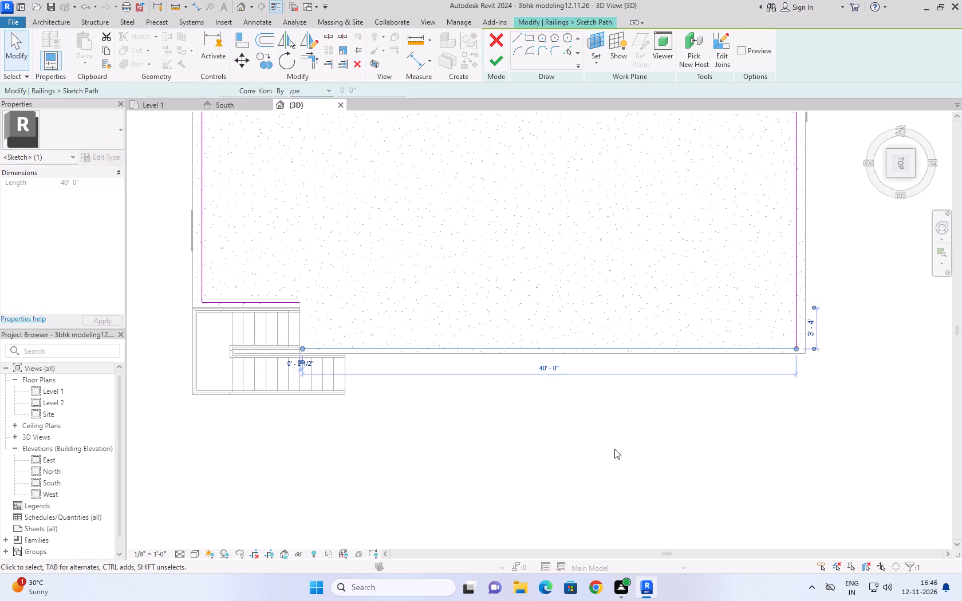
{"action": "key", "text": "Down"}
{"action": "key", "text": "Down"}
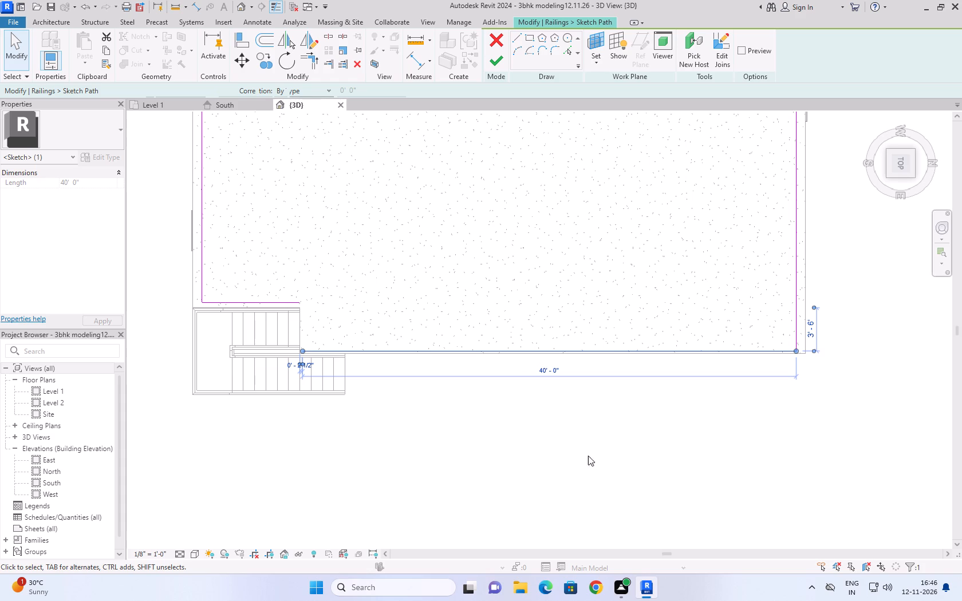
Shift the railing path's north segment slightly outward to sit near the roof slab edge.
{"action": "scroll", "coordinate": [590, 542], "scroll_direction": "down", "scroll_amount": 1}
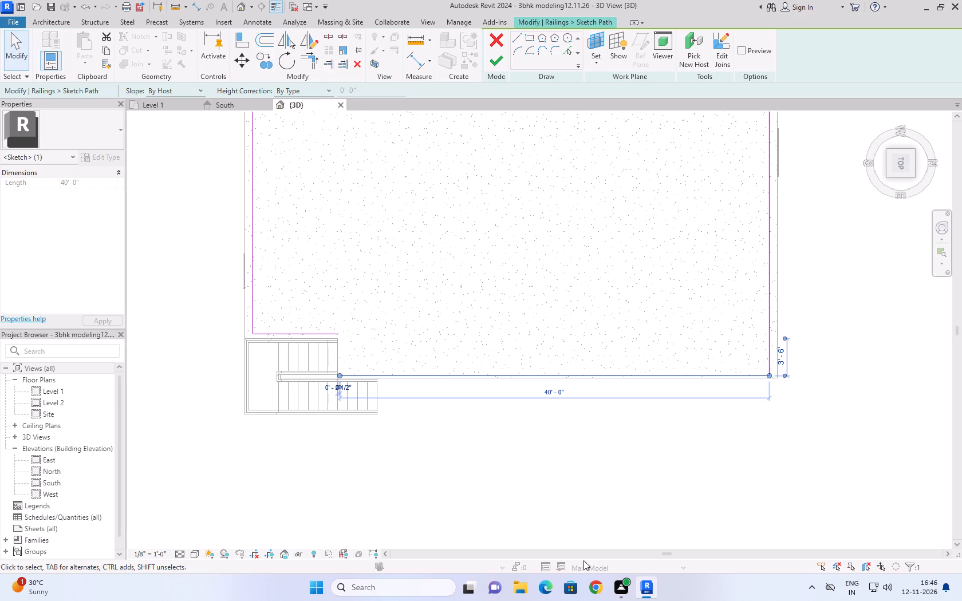
{"action": "scroll", "coordinate": [582, 564], "scroll_direction": "down", "scroll_amount": 2}
{"action": "left_click", "coordinate": [768, 315]}
{"action": "key", "text": "Right"}
{"action": "key", "text": "Right"}
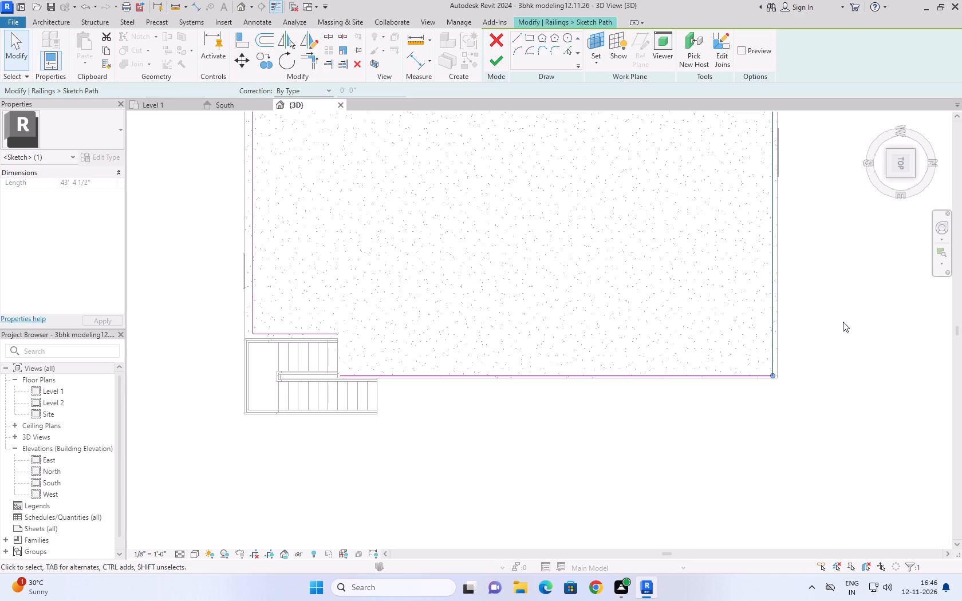
{"action": "key", "text": "Right"}
Shift the railing path's west segment slightly outward toward the roof slab edge.
{"action": "scroll", "coordinate": [766, 348], "scroll_direction": "down", "scroll_amount": 4}
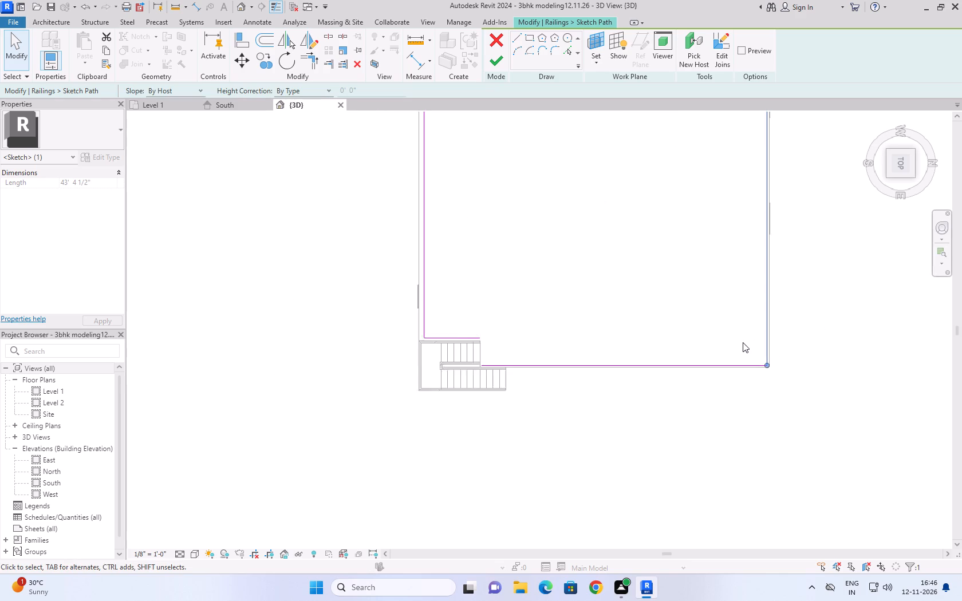
{"action": "middle_click_drag", "start_coordinate": [817, 236], "coordinate": [496, 362]}
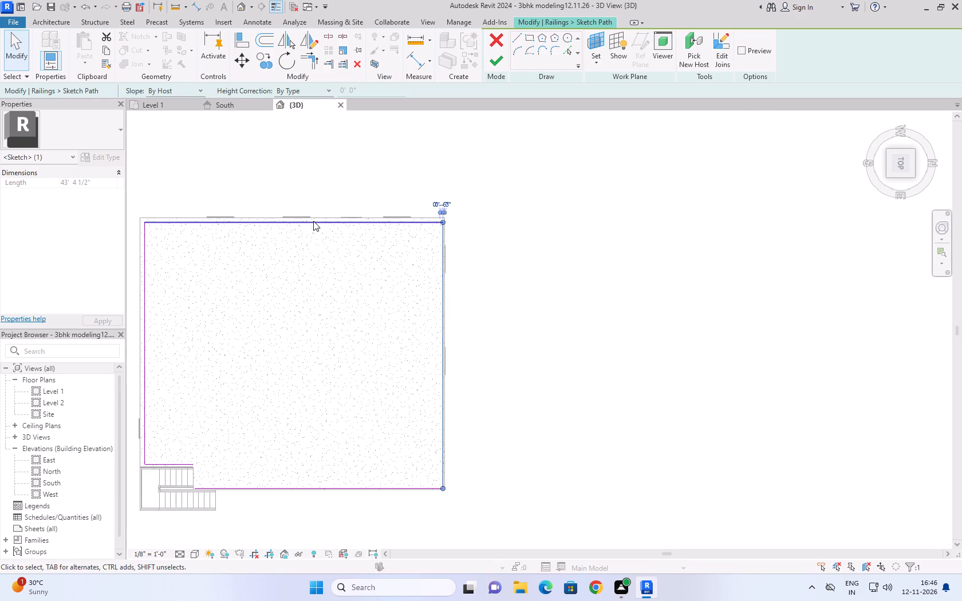
{"action": "left_click", "coordinate": [313, 221]}
{"action": "key", "text": "Up"}
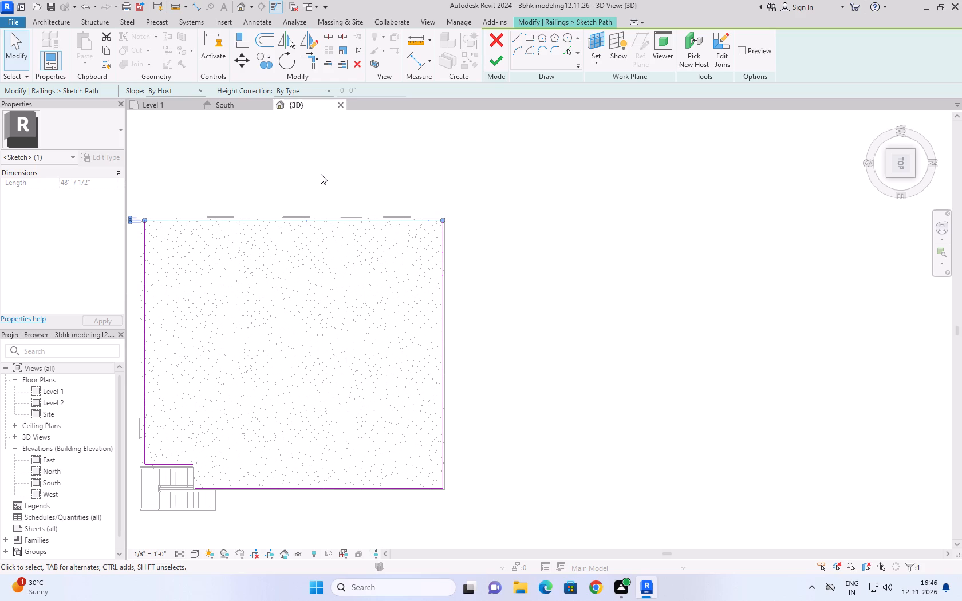
Shift the railing path's south segment outward toward the roof slab edge and finish the path edit.
{"action": "scroll", "coordinate": [498, 300], "scroll_direction": "down", "scroll_amount": 3}
{"action": "scroll", "coordinate": [250, 347], "scroll_direction": "up", "scroll_amount": 4}
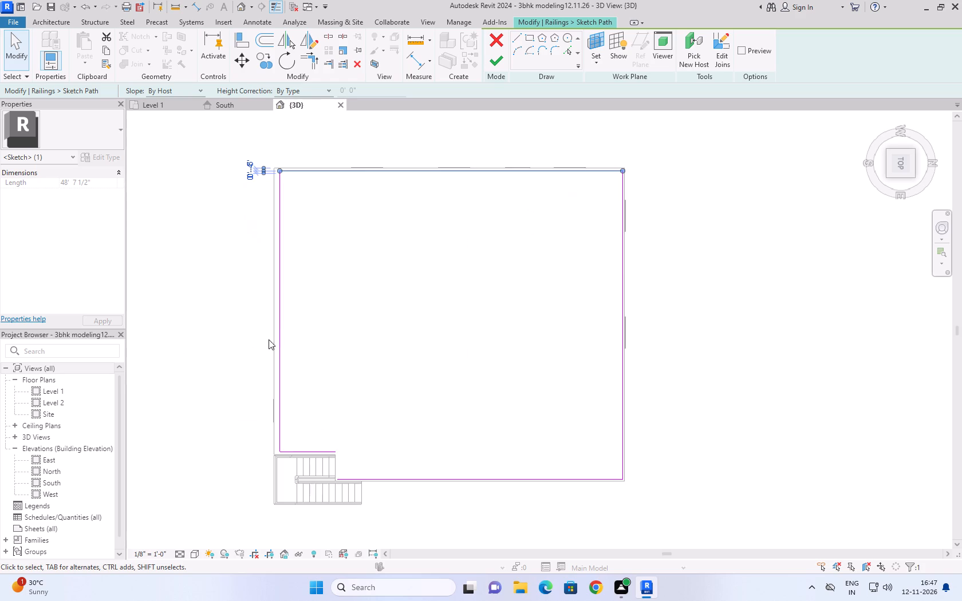
{"action": "left_click", "coordinate": [280, 279]}
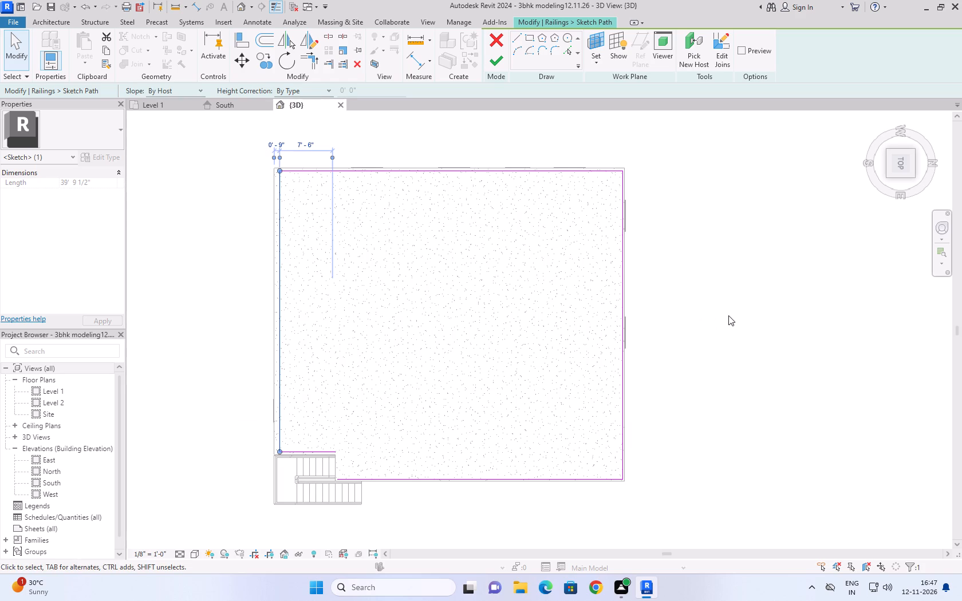
{"action": "key", "text": "Left"}
{"action": "key", "text": "Left"}
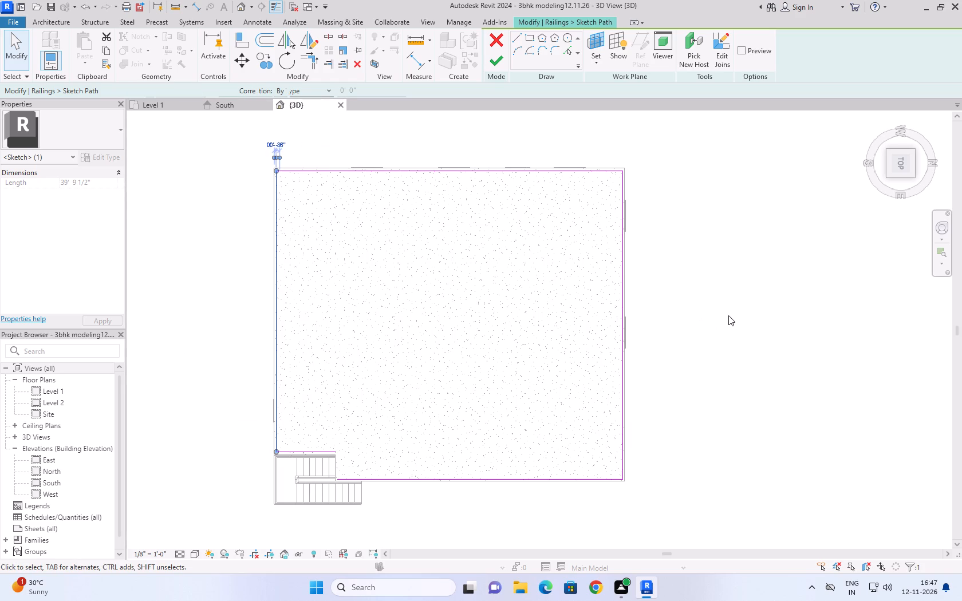
{"action": "left_click", "coordinate": [723, 317]}
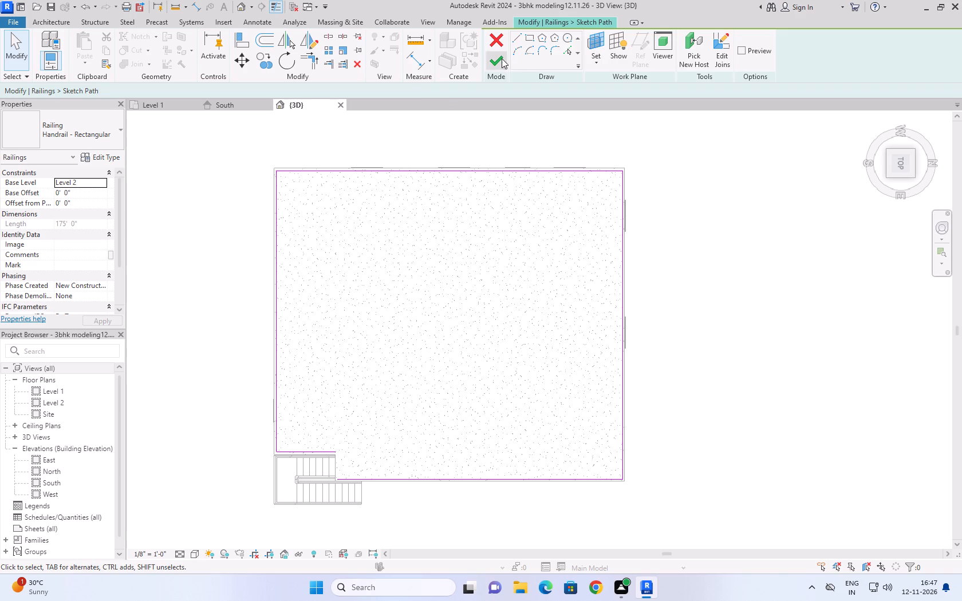
{"action": "left_click", "coordinate": [502, 58]}
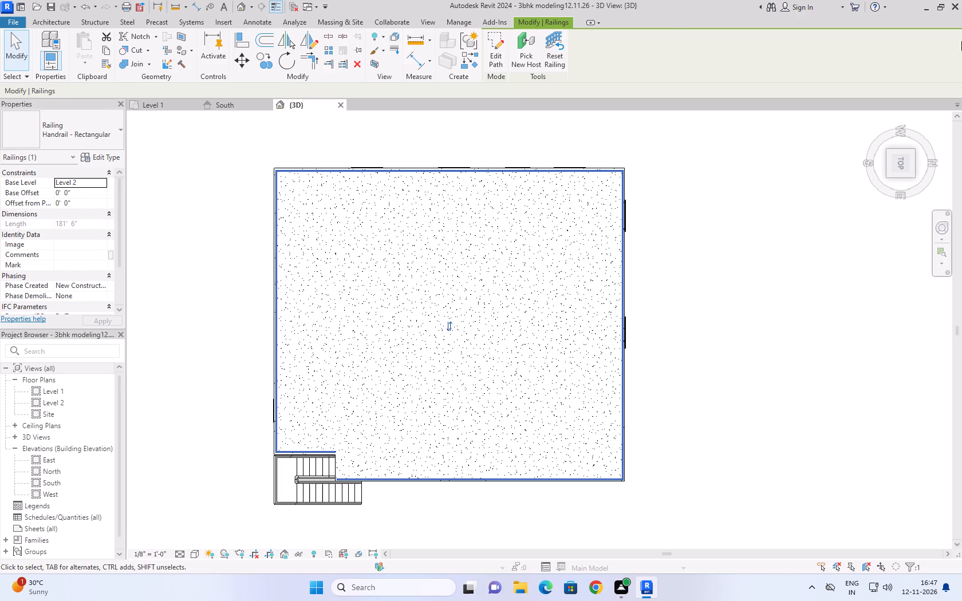
Examine the adjusted roof railing along the slab edges and at the stair opening in 3D.
{"action": "left_click", "coordinate": [876, 120]}
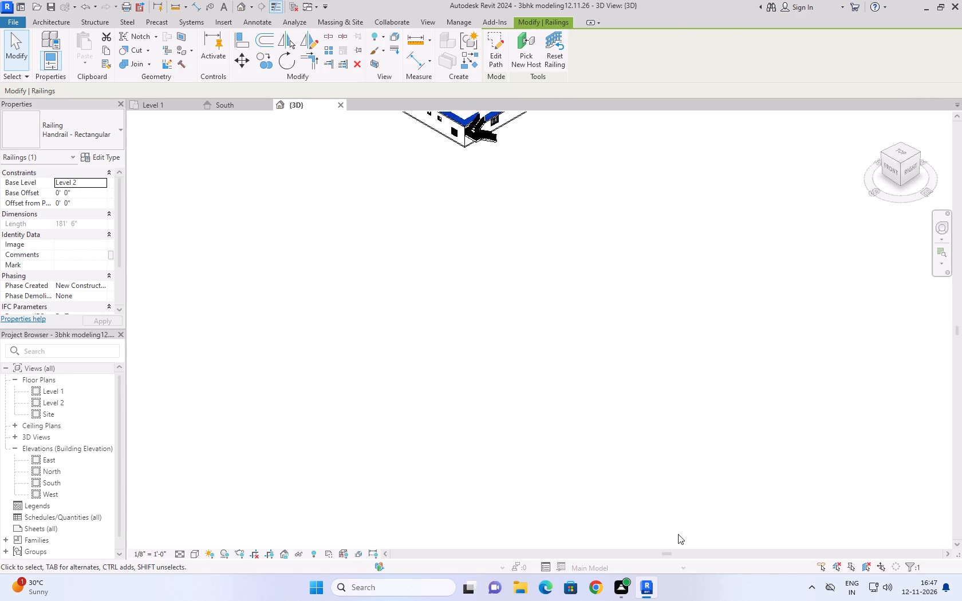
{"action": "scroll", "coordinate": [926, 439], "scroll_direction": "up", "scroll_amount": 5}
{"action": "scroll", "coordinate": [821, 448], "scroll_direction": "up", "scroll_amount": 3}
{"action": "left_click", "coordinate": [541, 296]}
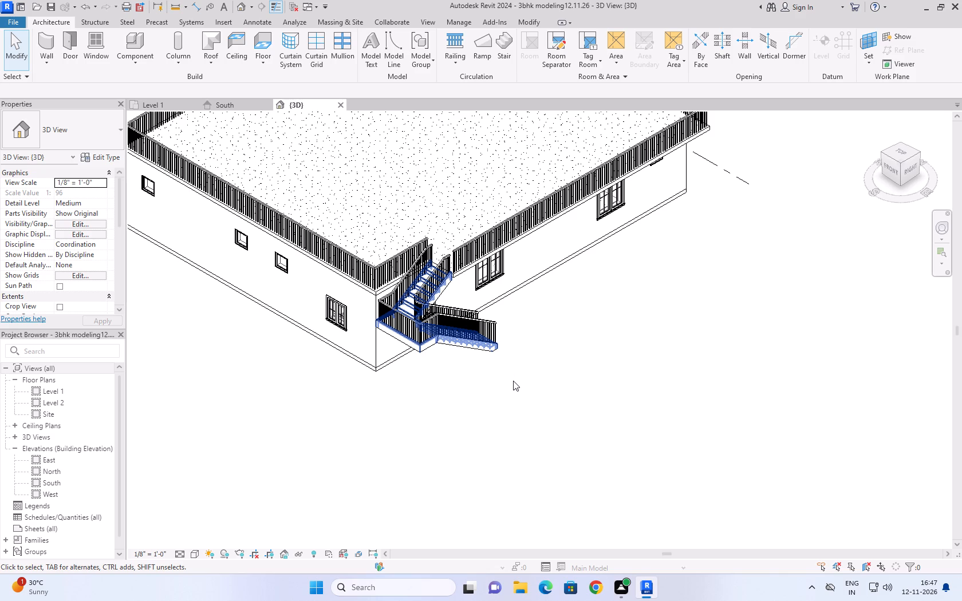
{"action": "scroll", "coordinate": [531, 450], "scroll_direction": "down", "scroll_amount": 2}
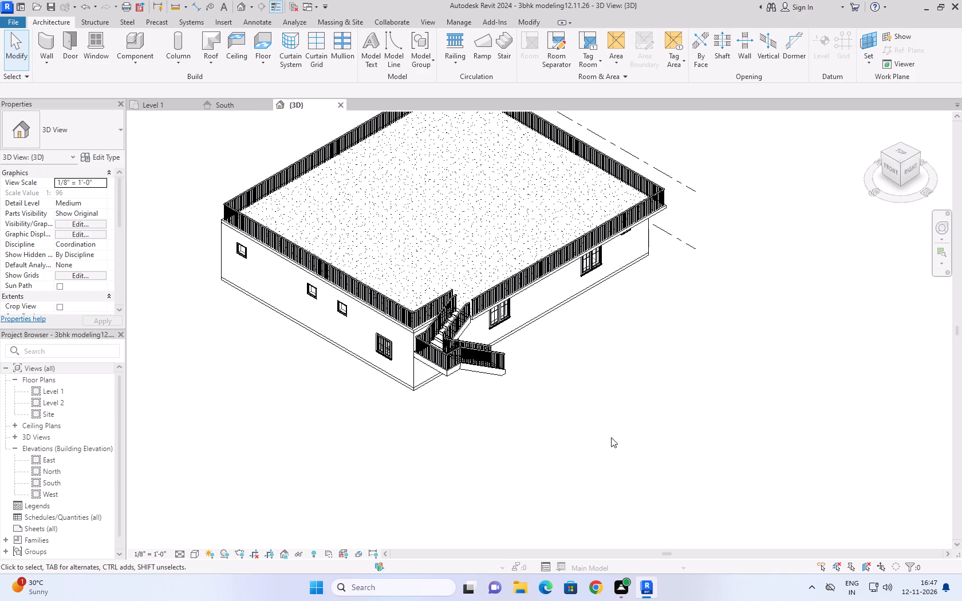
Examine the roof railing along the slab edges and stair opening from several 3D angles and in the South elevation.
{"action": "left_click", "coordinate": [605, 406]}
{"action": "middle_click_drag", "start_coordinate": [569, 426], "coordinate": [538, 456], "text": "shift"}
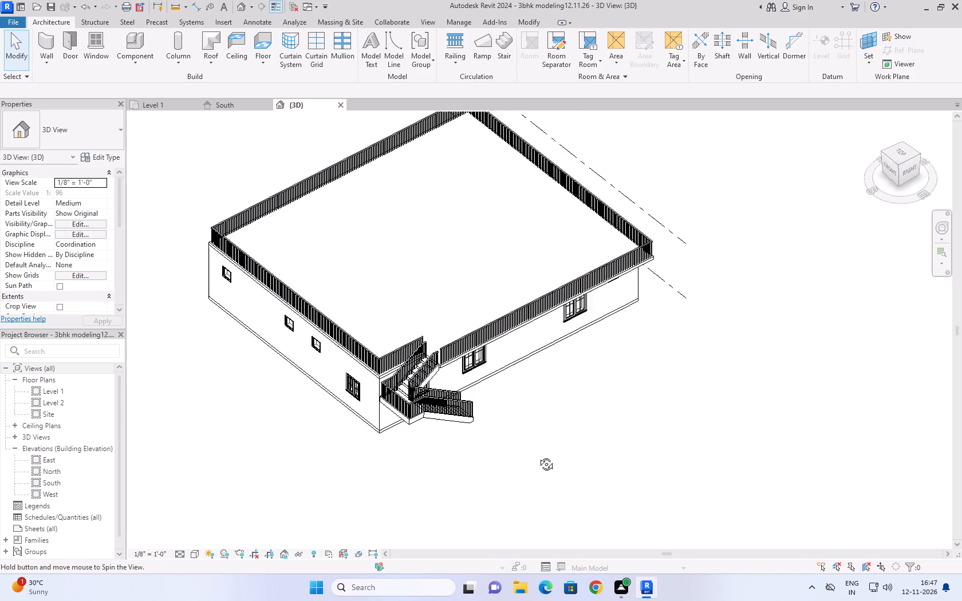
{"action": "middle_click_drag", "start_coordinate": [538, 456], "coordinate": [426, 334], "text": "shift"}
{"action": "scroll", "coordinate": [426, 332], "scroll_direction": "down", "scroll_amount": 2}
{"action": "middle_click_drag", "start_coordinate": [336, 426], "coordinate": [474, 403], "text": "shift"}
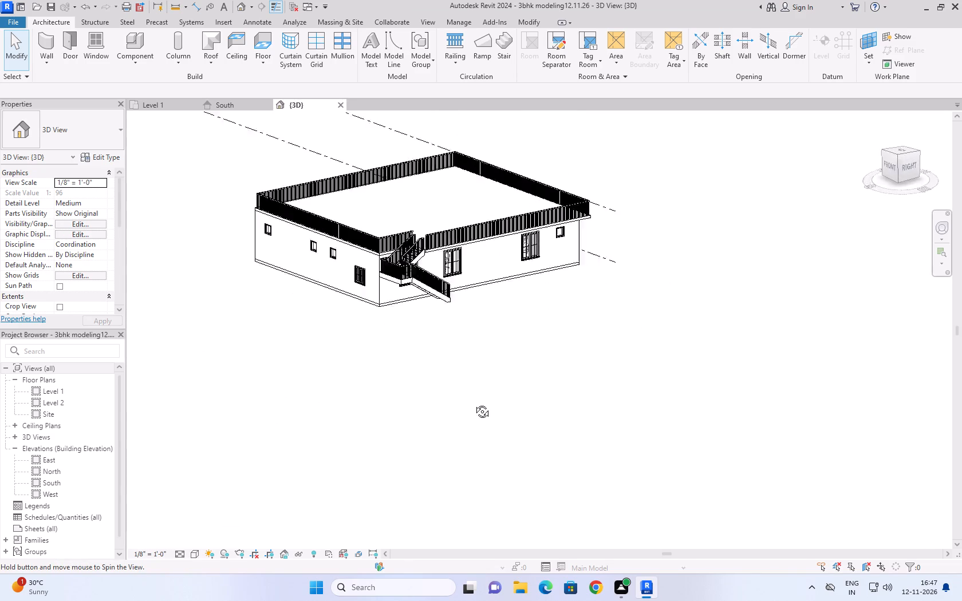
{"action": "middle_click_drag", "start_coordinate": [474, 403], "coordinate": [420, 434], "text": "shift"}
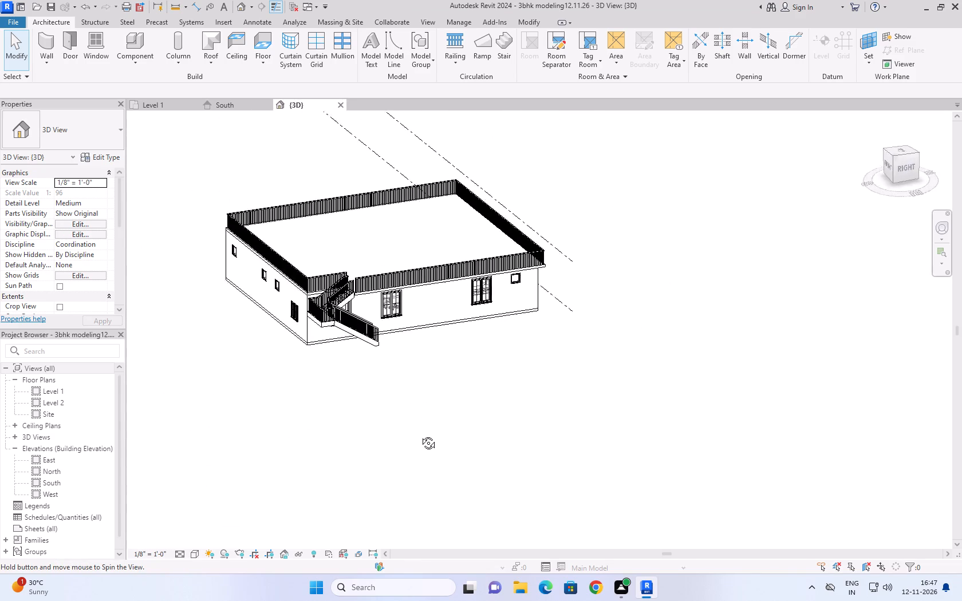
{"action": "middle_click_drag", "start_coordinate": [420, 434], "coordinate": [512, 478], "text": "shift"}
{"action": "middle_click_drag", "start_coordinate": [357, 305], "coordinate": [338, 421]}
{"action": "scroll", "coordinate": [352, 322], "scroll_direction": "up", "scroll_amount": 1}
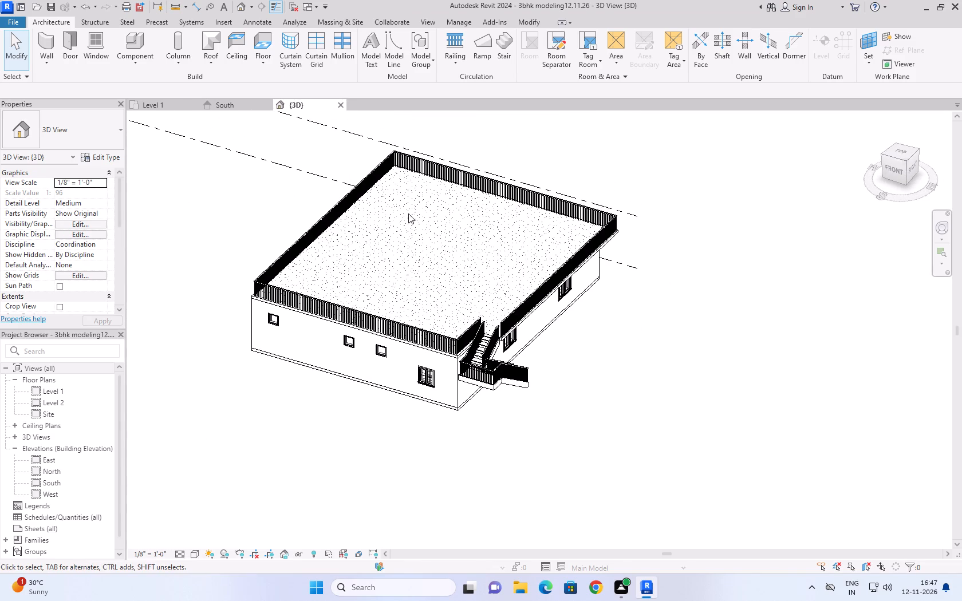
{"action": "middle_click_drag", "start_coordinate": [396, 174], "coordinate": [386, 222]}
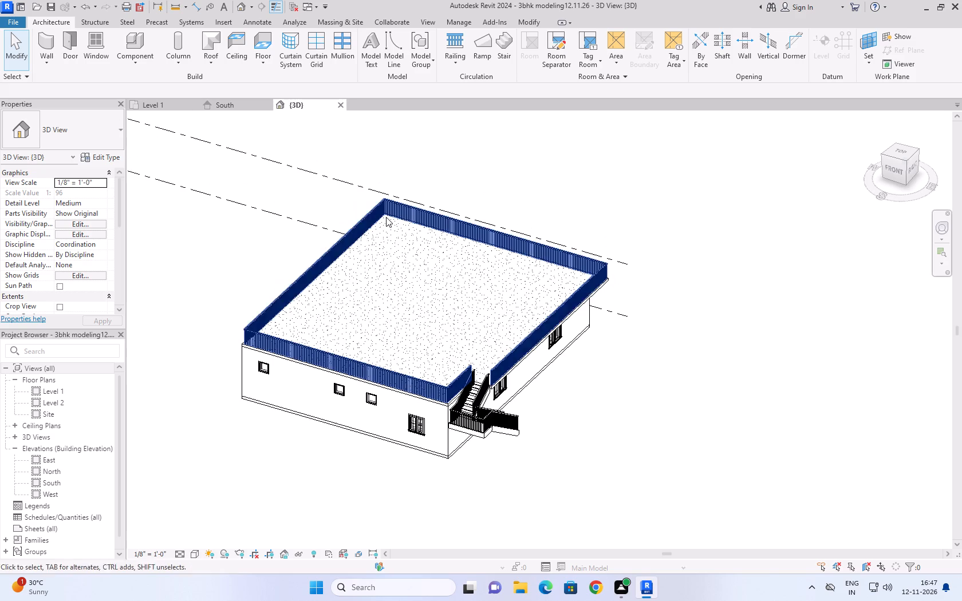
{"action": "left_click", "coordinate": [224, 107]}
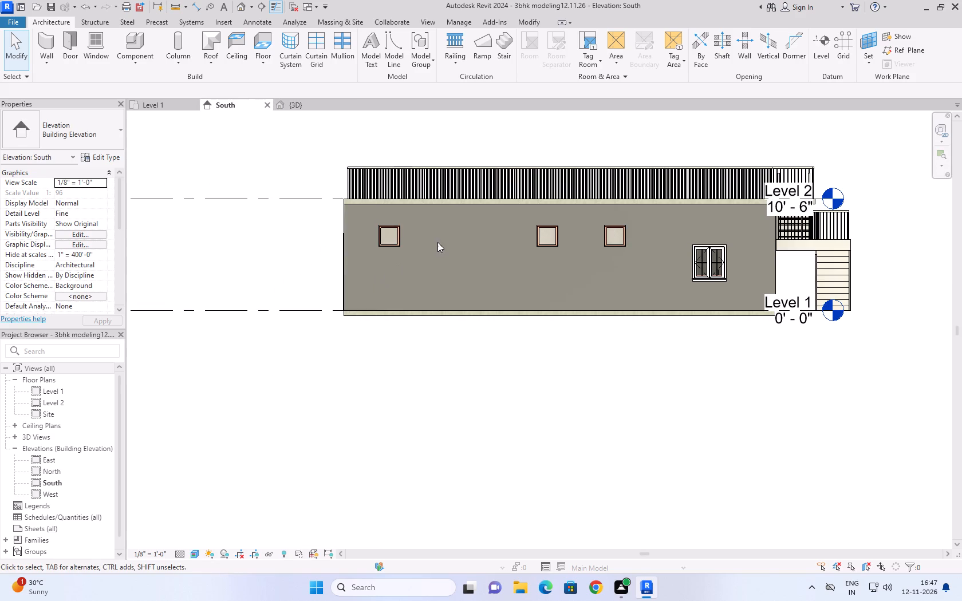
{"action": "left_click", "coordinate": [292, 106]}
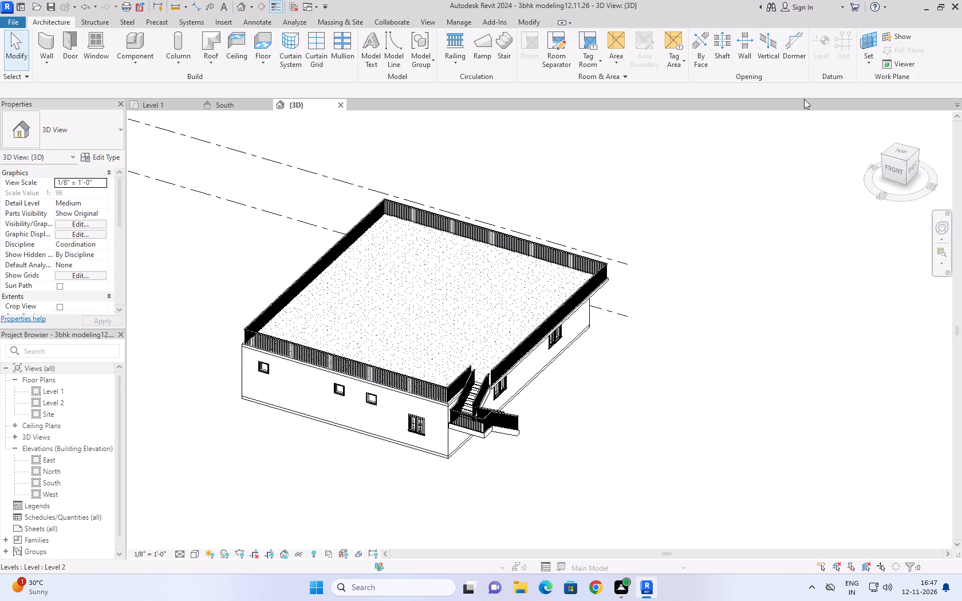
From the top view, start a 6'' slab floor with its level set to Level 2.
{"action": "left_click", "coordinate": [900, 150]}
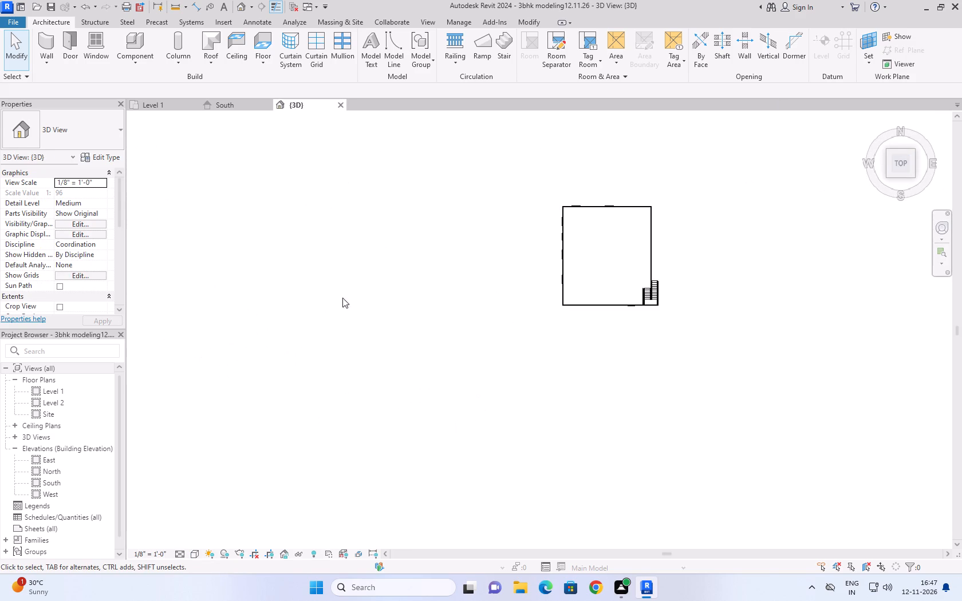
{"action": "scroll", "coordinate": [642, 250], "scroll_direction": "up", "scroll_amount": 1}
{"action": "middle_click_drag", "start_coordinate": [642, 249], "coordinate": [504, 325]}
{"action": "scroll", "coordinate": [483, 289], "scroll_direction": "up", "scroll_amount": 8}
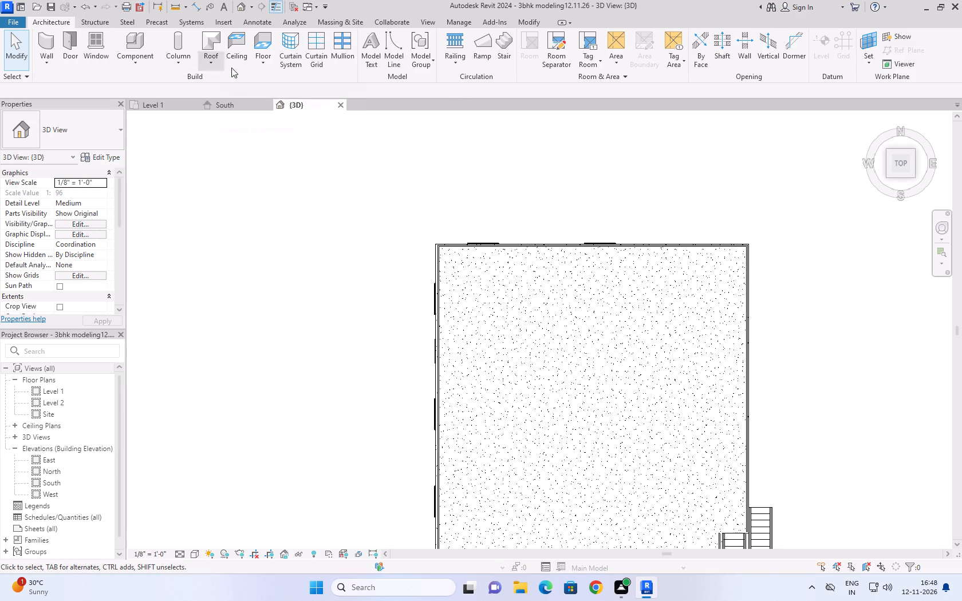
{"action": "left_click", "coordinate": [265, 68]}
{"action": "left_click", "coordinate": [274, 78]}
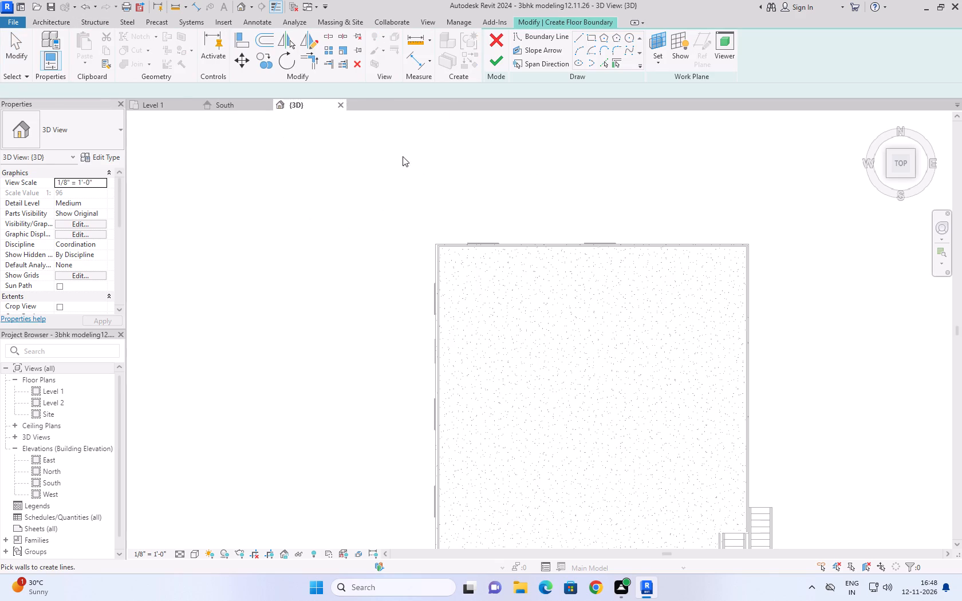
{"action": "left_click", "coordinate": [626, 40]}
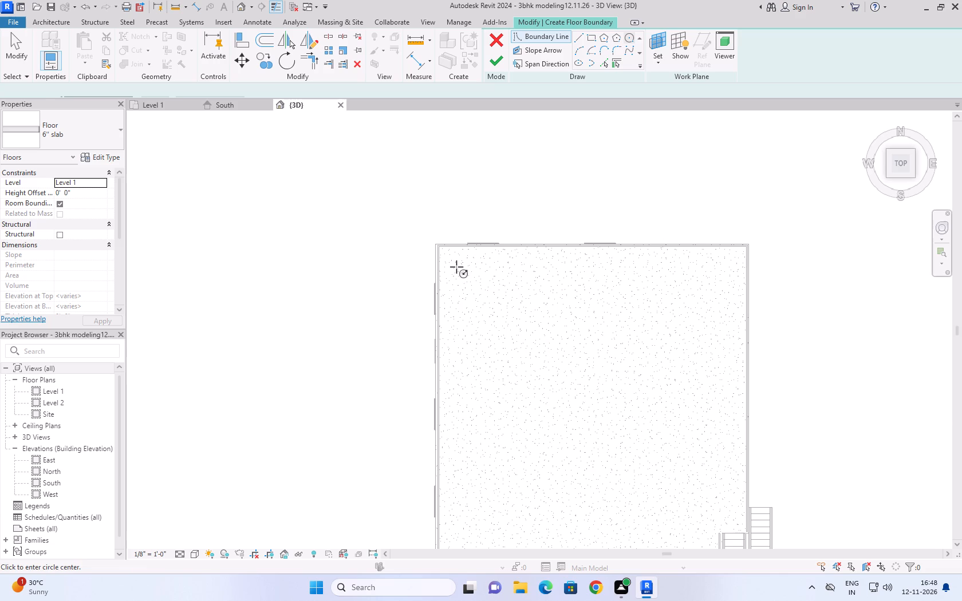
{"action": "left_click", "coordinate": [104, 184]}
{"action": "left_click", "coordinate": [89, 200]}
{"action": "scroll", "coordinate": [551, 306], "scroll_direction": "up", "scroll_amount": 1}
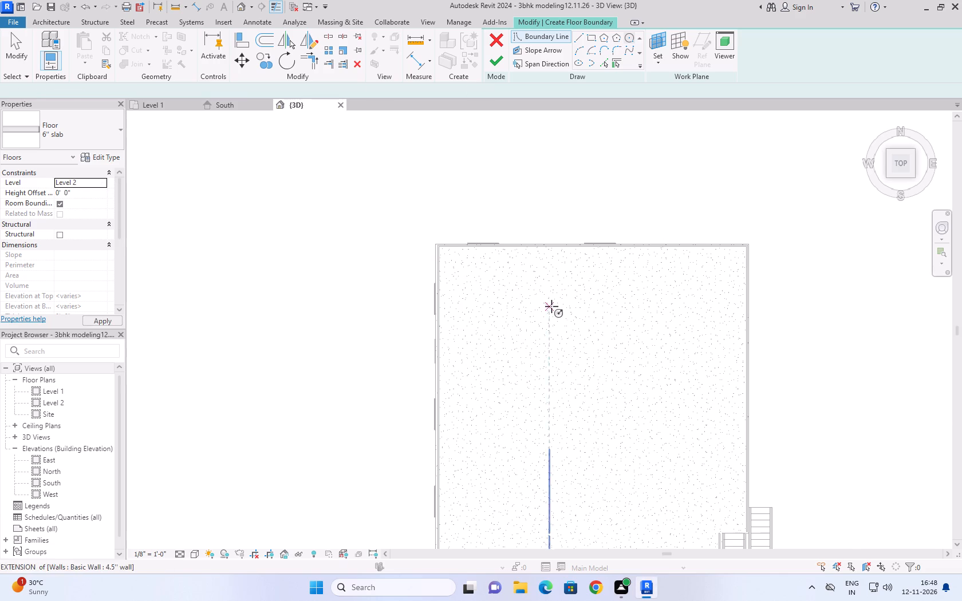
{"action": "scroll", "coordinate": [551, 306], "scroll_direction": "up", "scroll_amount": 2}
{"action": "scroll", "coordinate": [482, 273], "scroll_direction": "up", "scroll_amount": 1}
{"action": "middle_click_drag", "start_coordinate": [482, 272], "coordinate": [365, 309]}
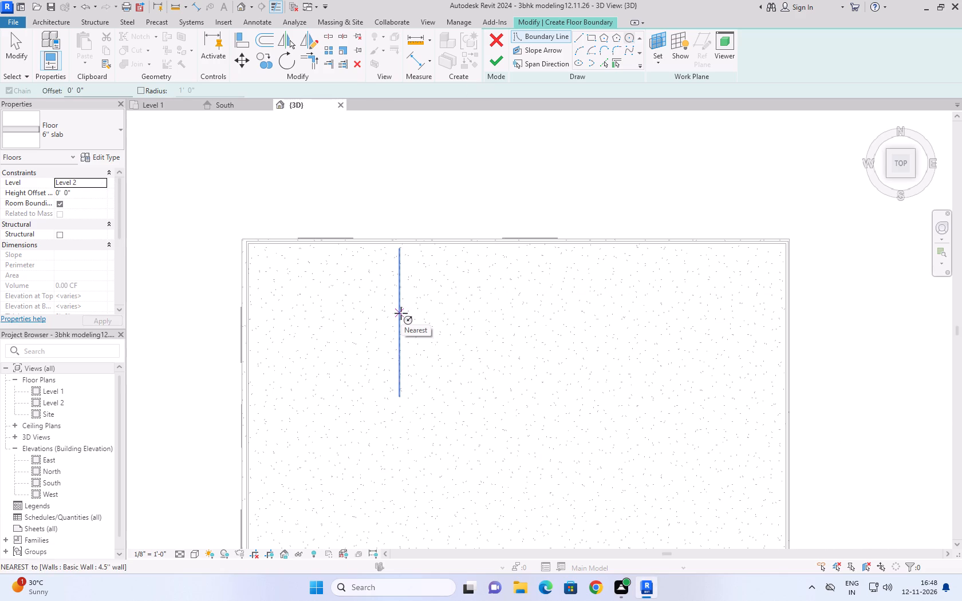
{"action": "left_click", "coordinate": [264, 267]}
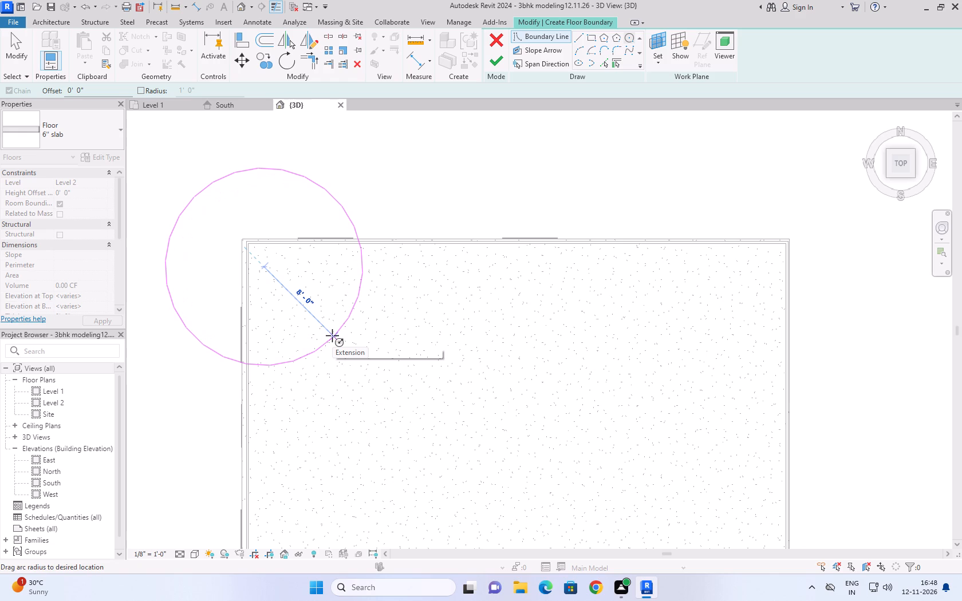
{"action": "key", "text": "Return"}
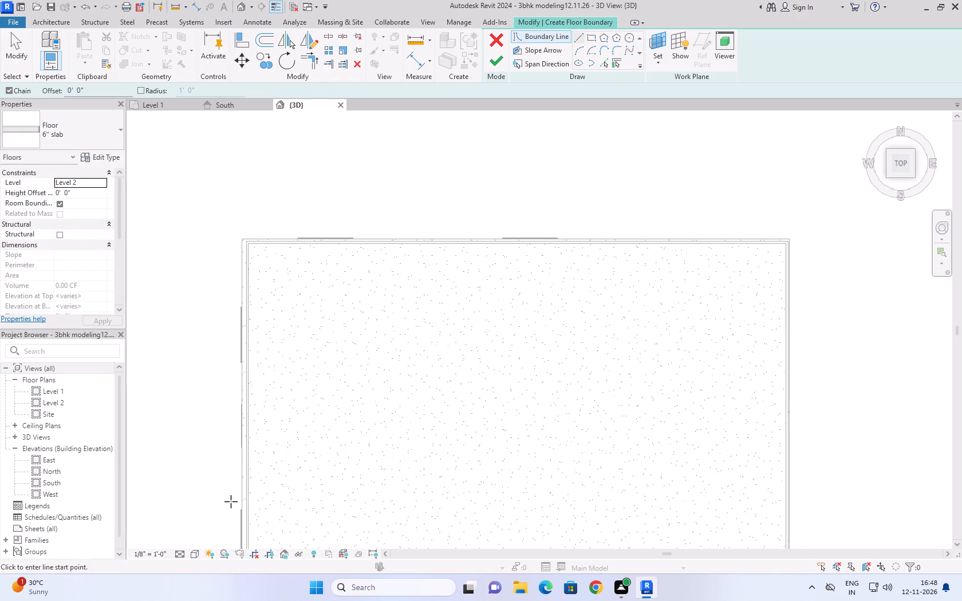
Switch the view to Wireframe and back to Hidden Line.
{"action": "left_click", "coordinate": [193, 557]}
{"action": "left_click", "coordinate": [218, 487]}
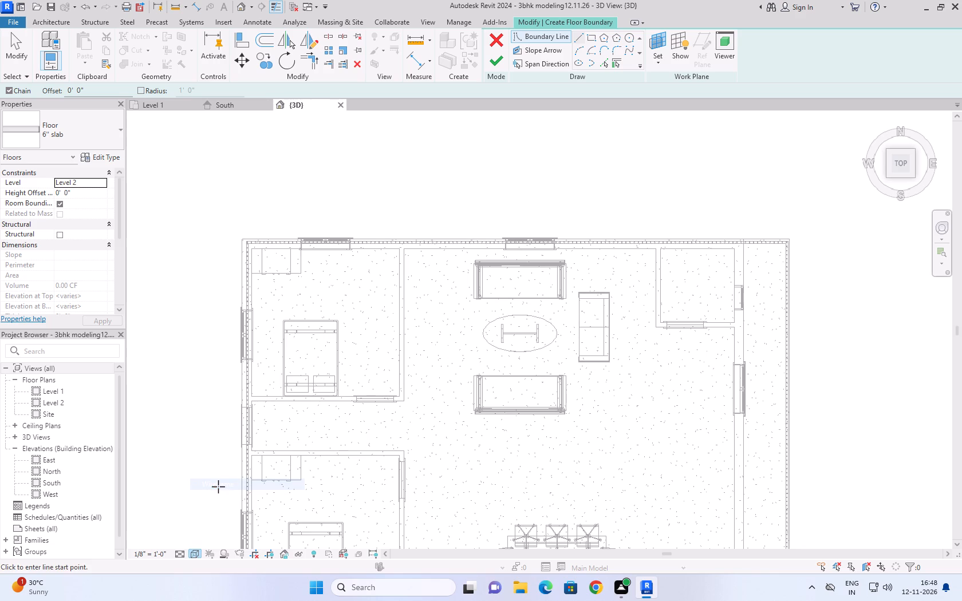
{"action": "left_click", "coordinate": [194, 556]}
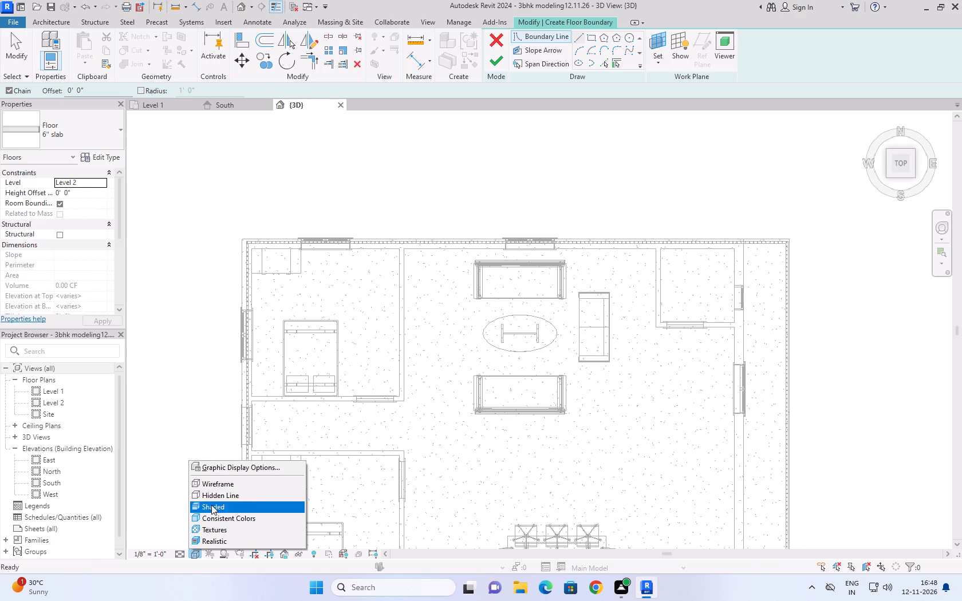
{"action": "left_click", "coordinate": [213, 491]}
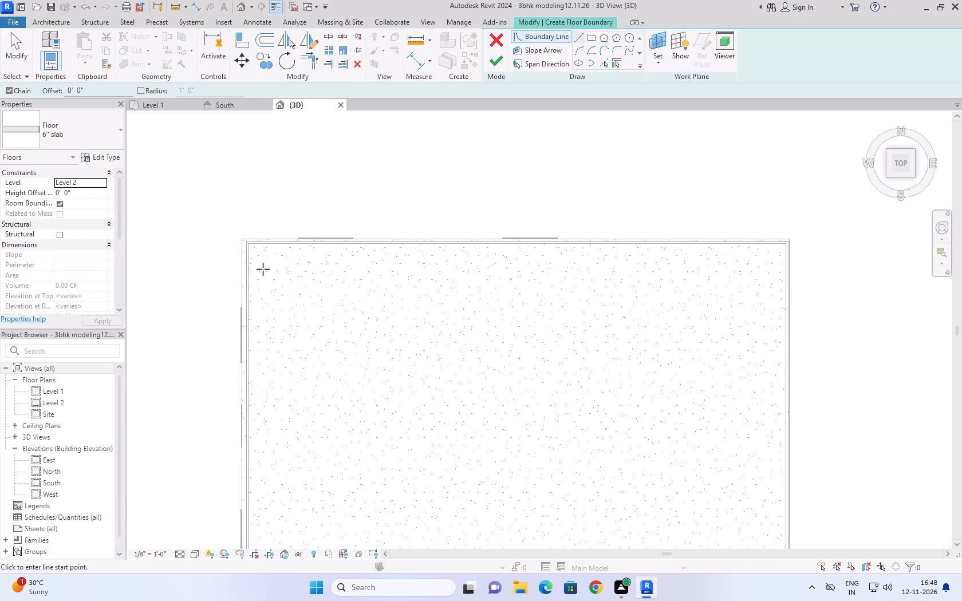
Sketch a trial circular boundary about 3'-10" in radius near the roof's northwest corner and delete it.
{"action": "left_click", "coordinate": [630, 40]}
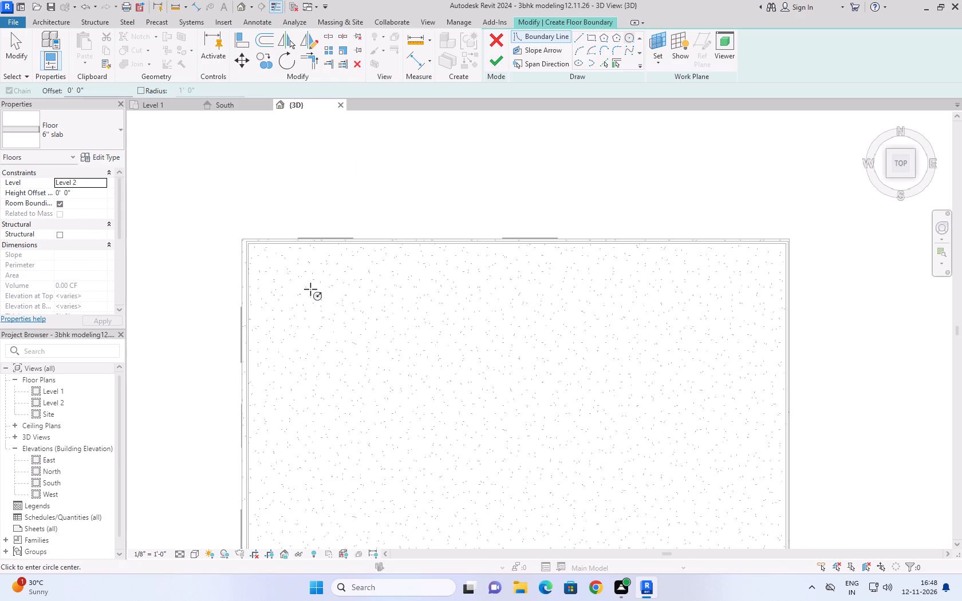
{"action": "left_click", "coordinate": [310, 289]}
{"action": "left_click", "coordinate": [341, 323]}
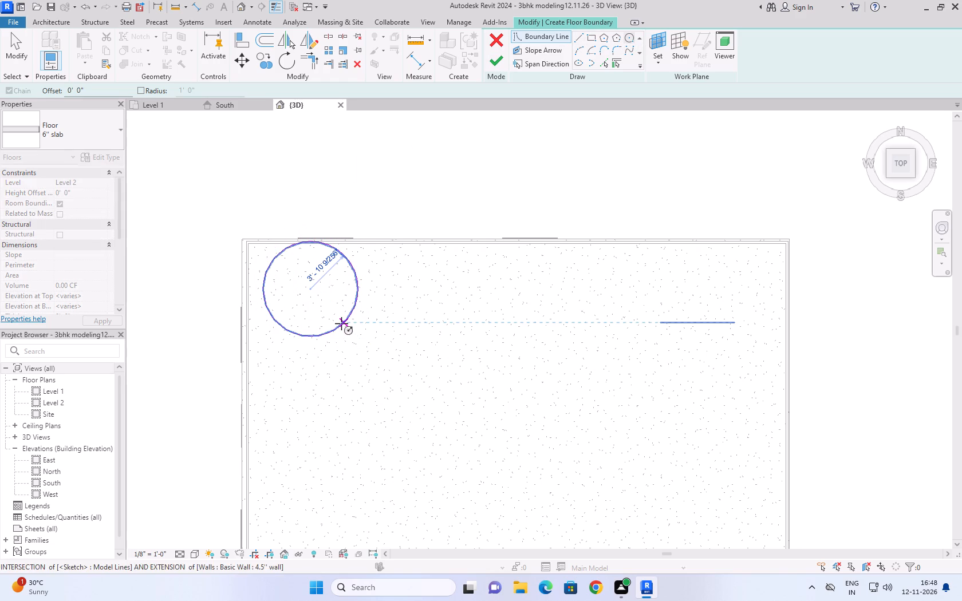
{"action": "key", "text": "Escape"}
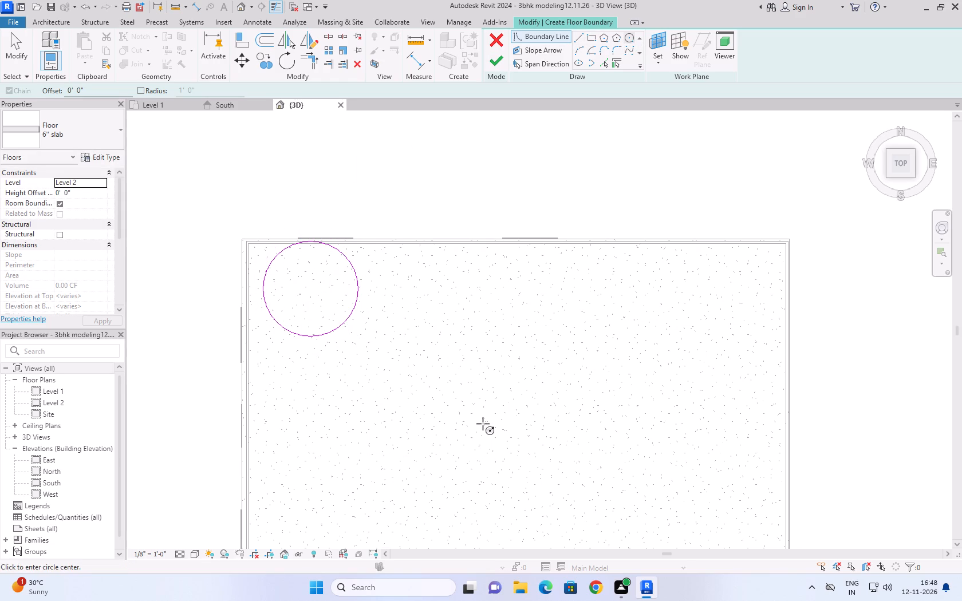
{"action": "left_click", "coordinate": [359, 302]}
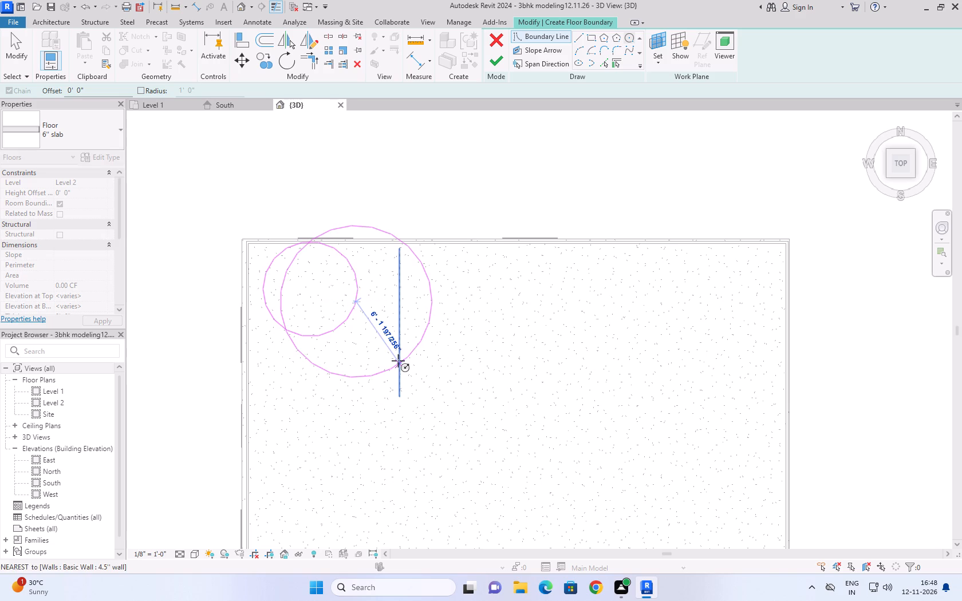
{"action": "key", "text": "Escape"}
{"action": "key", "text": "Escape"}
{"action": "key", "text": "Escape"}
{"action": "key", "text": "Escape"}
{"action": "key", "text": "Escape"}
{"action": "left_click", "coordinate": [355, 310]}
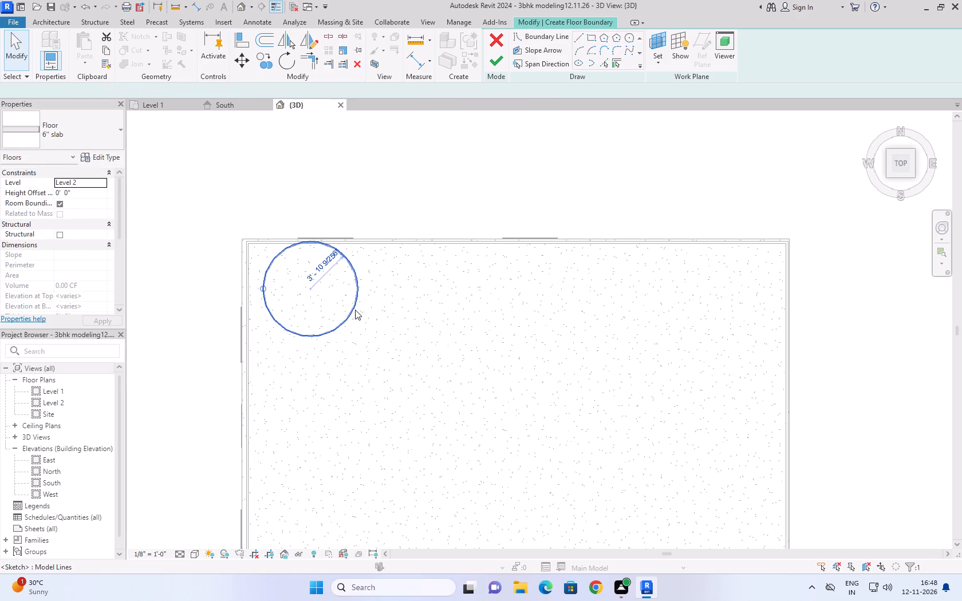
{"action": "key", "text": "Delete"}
Sketch a circular floor boundary of 8' radius at the roof's northwest corner, finish the floor and attach the walls to its bottom.
{"action": "left_click", "coordinate": [630, 31]}
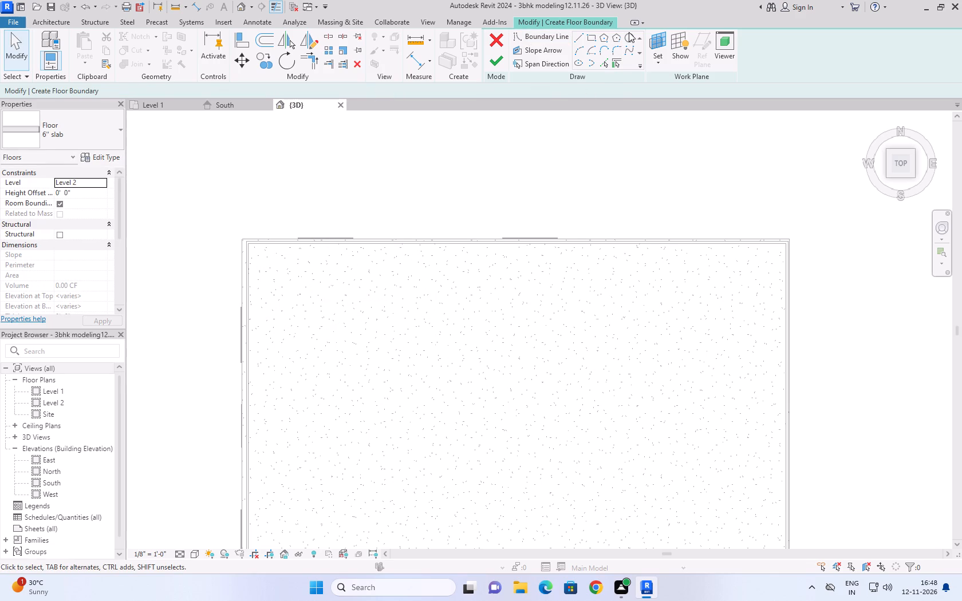
{"action": "left_click", "coordinate": [628, 35]}
{"action": "left_click", "coordinate": [298, 290]}
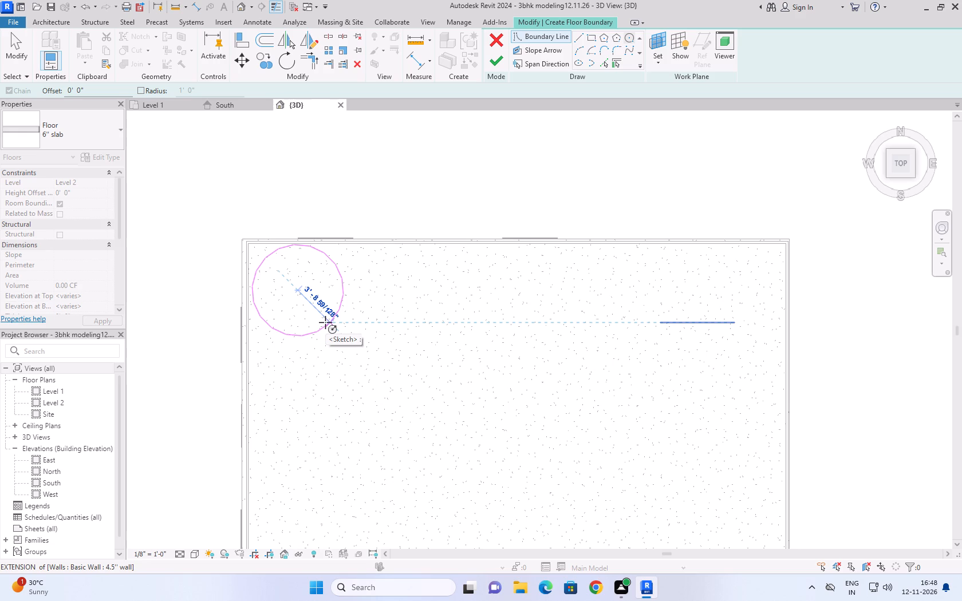
{"action": "type", "text": "8'"}
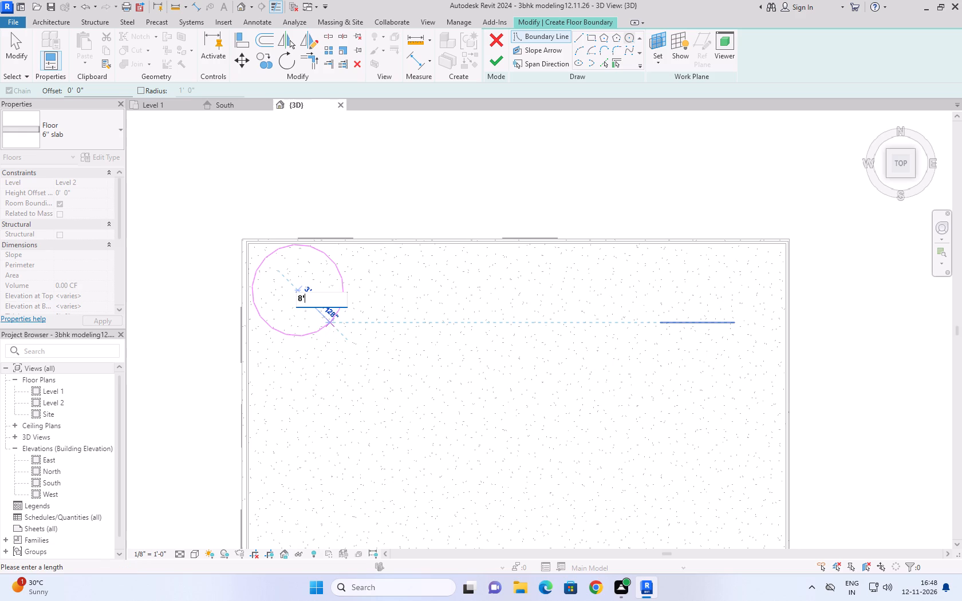
{"action": "key", "text": "Return"}
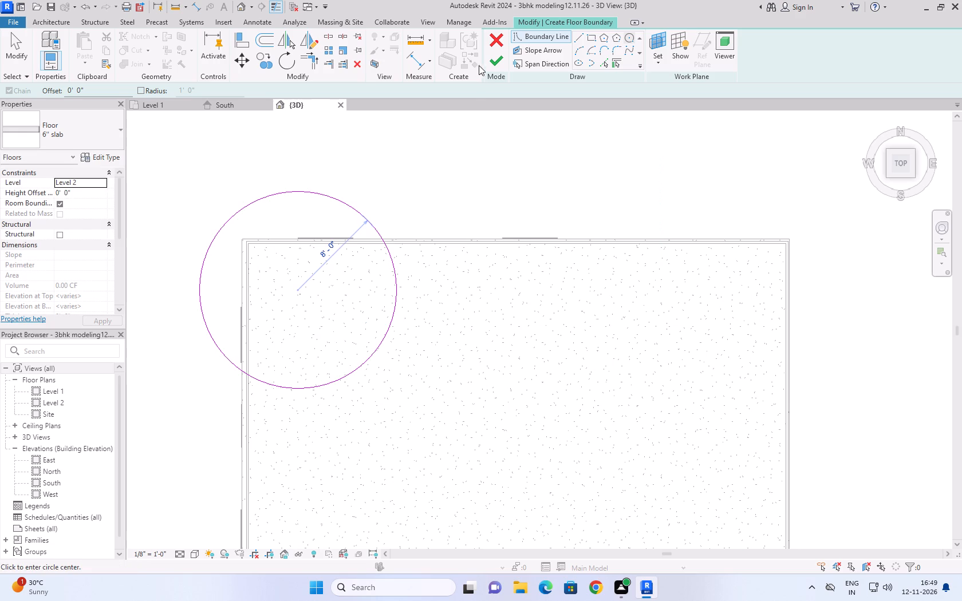
{"action": "left_click", "coordinate": [488, 62]}
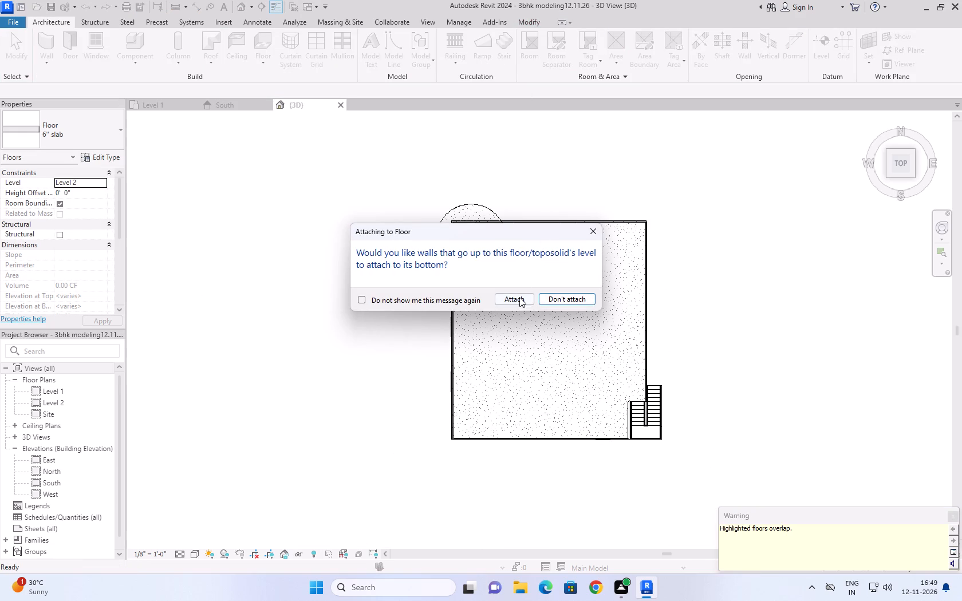
{"action": "left_click", "coordinate": [519, 298]}
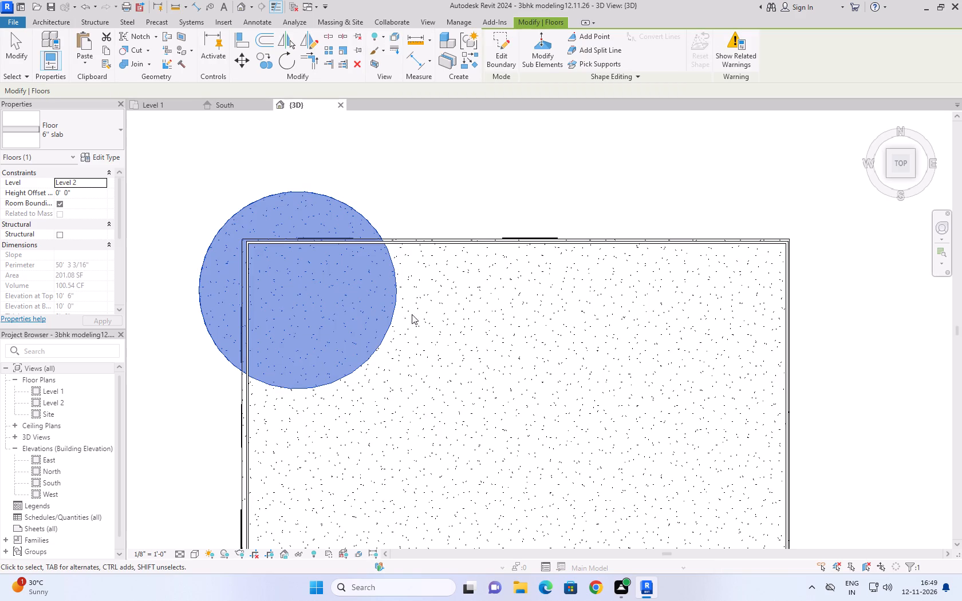
Edit the circular slab's boundary, nudging the 8' radius circle inside the railing at the roof's northwest corner, and finish the edit.
{"action": "left_click", "coordinate": [392, 317]}
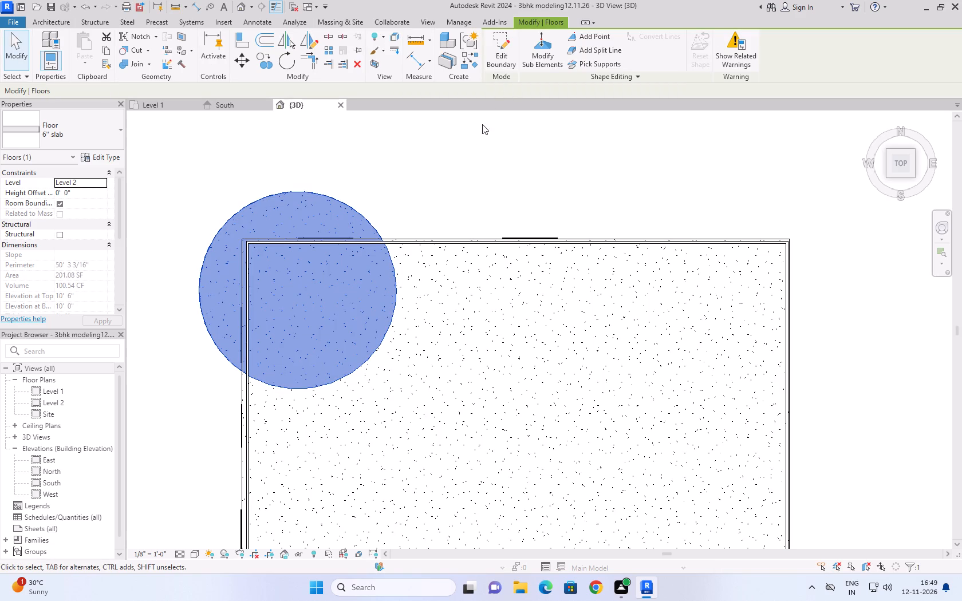
{"action": "left_click", "coordinate": [497, 58]}
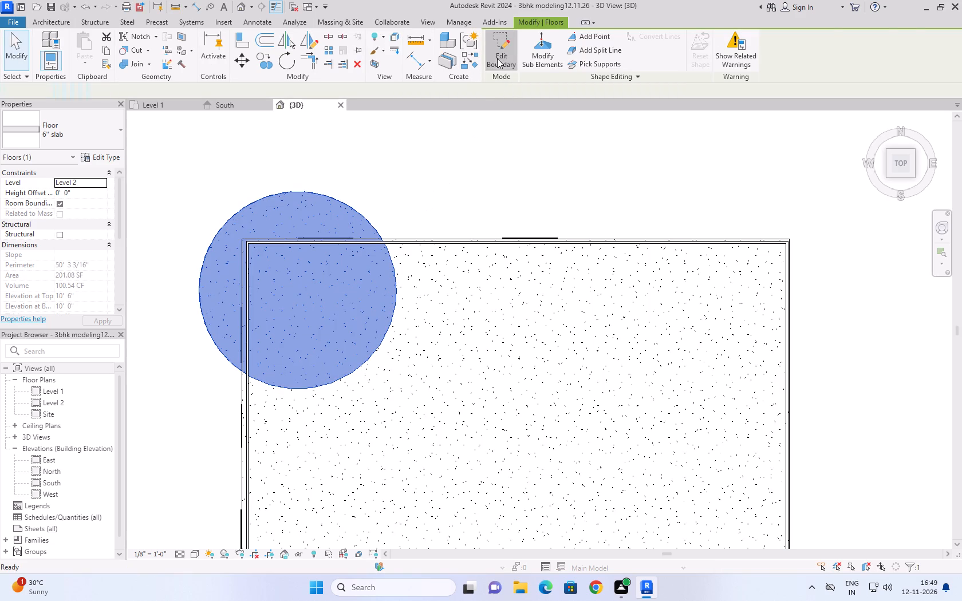
{"action": "left_click", "coordinate": [397, 291]}
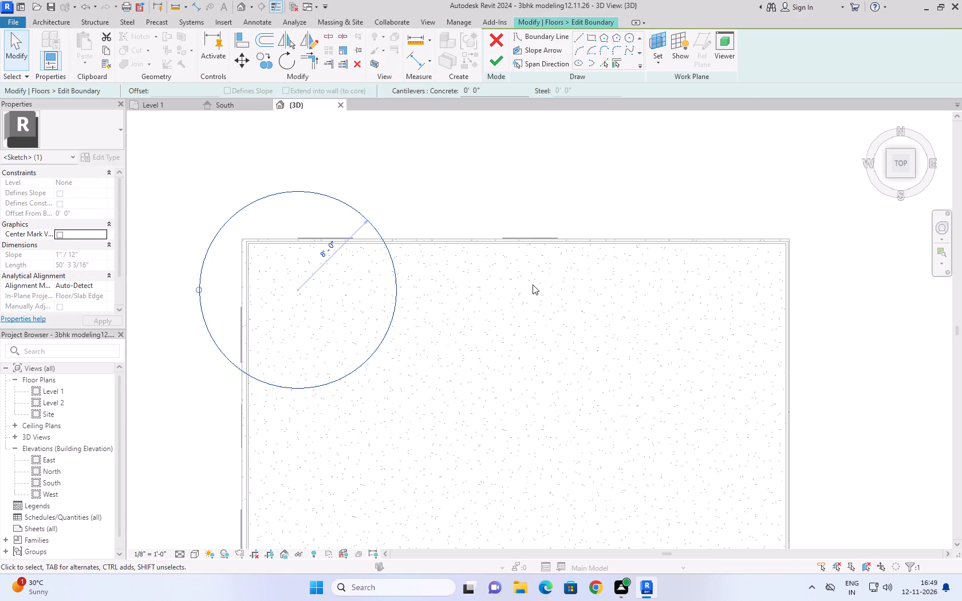
{"action": "key", "text": "Right"}
{"action": "key", "text": "Right"}
{"action": "key", "text": "Right"}
{"action": "key", "text": "Down"}
{"action": "key", "text": "Down"}
{"action": "key", "text": "Down"}
{"action": "key", "text": "Right"}
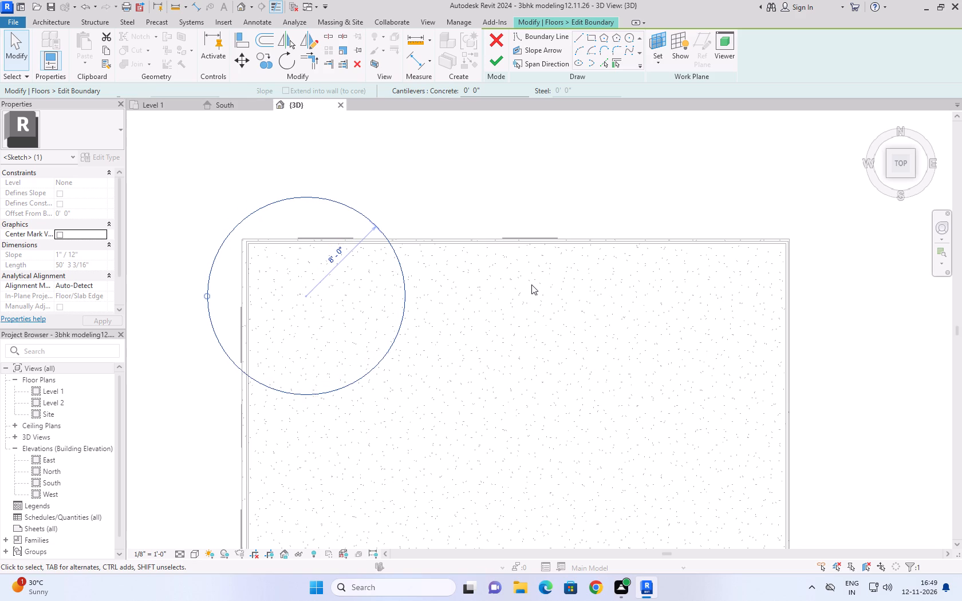
{"action": "key", "text": "Right"}
{"action": "key", "text": "Down"}
{"action": "key", "text": "Down"}
{"action": "key", "text": "Down"}
{"action": "key", "text": "Down"}
{"action": "key", "text": "Down"}
{"action": "key", "text": "Right"}
{"action": "key", "text": "Right"}
{"action": "key", "text": "Right"}
{"action": "key", "text": "Right"}
{"action": "key", "text": "Right"}
{"action": "key", "text": "Right"}
{"action": "key", "text": "Right"}
{"action": "key", "text": "Right"}
{"action": "key", "text": "Right"}
{"action": "key", "text": "Right"}
{"action": "key", "text": "Right"}
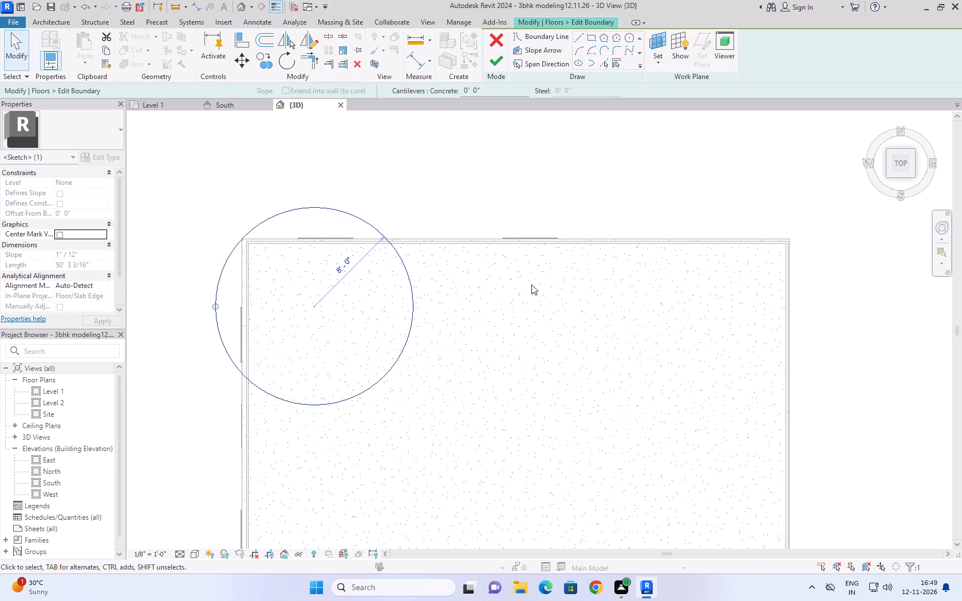
{"action": "key", "text": "Right"}
{"action": "key", "text": "Right"}
{"action": "key", "text": "Right"}
{"action": "key", "text": "Down"}
{"action": "key", "text": "Down"}
{"action": "key", "text": "Down"}
{"action": "key", "text": "Down"}
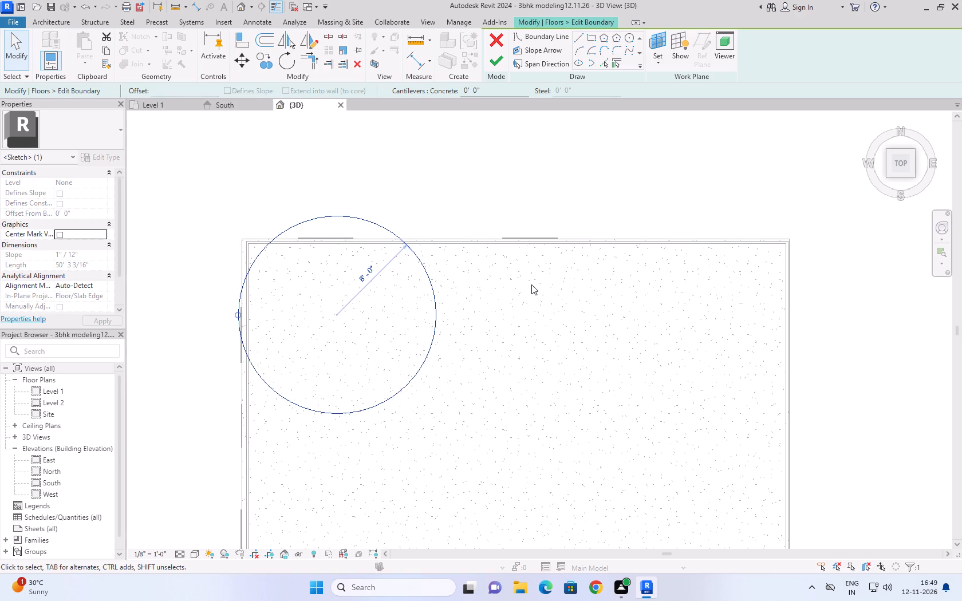
{"action": "key", "text": "Down"}
{"action": "key", "text": "Right"}
{"action": "key", "text": "Right"}
{"action": "key", "text": "Right"}
{"action": "key", "text": "Right"}
{"action": "key", "text": "Down"}
{"action": "key", "text": "Down"}
{"action": "key", "text": "Down"}
{"action": "key", "text": "Down"}
{"action": "key", "text": "Right"}
{"action": "key", "text": "Right"}
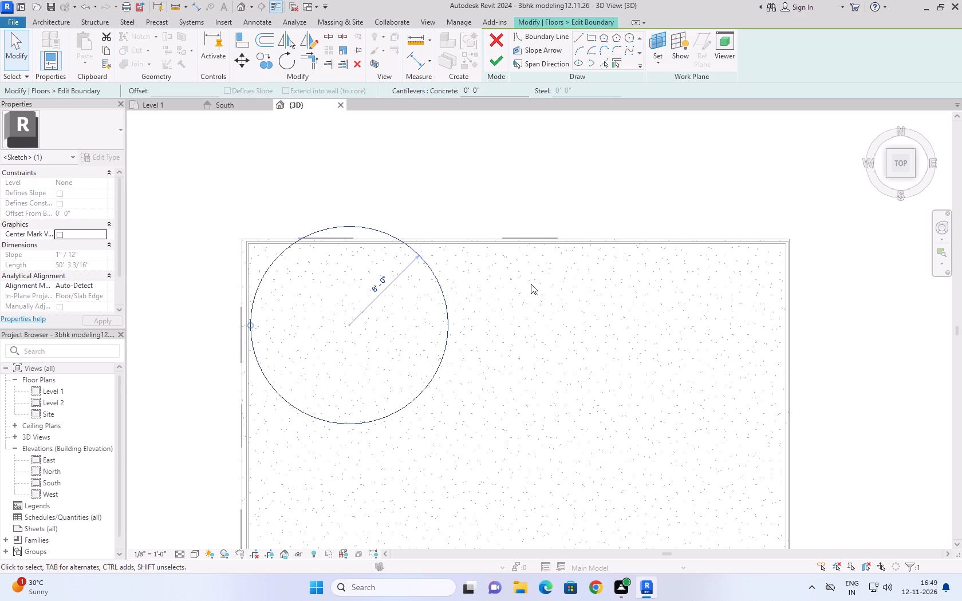
{"action": "key", "text": "Down"}
{"action": "key", "text": "Down"}
{"action": "key", "text": "Down"}
{"action": "key", "text": "Down"}
{"action": "key", "text": "Left"}
{"action": "key", "text": "Down"}
{"action": "key", "text": "Down"}
{"action": "key", "text": "Down"}
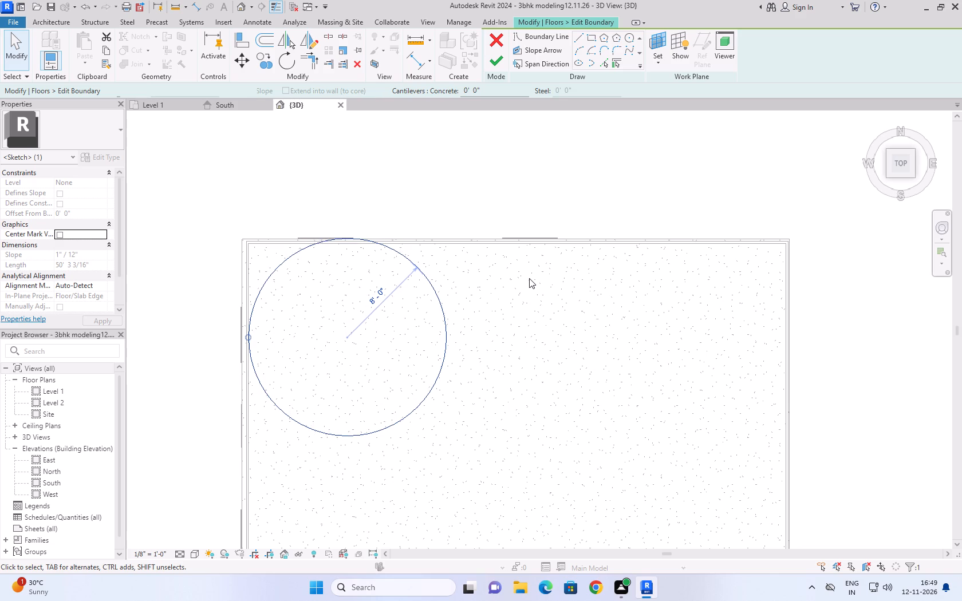
{"action": "key", "text": "Down"}
{"action": "key", "text": "Down"}
{"action": "key", "text": "Down"}
{"action": "key", "text": "Right"}
{"action": "key", "text": "Up"}
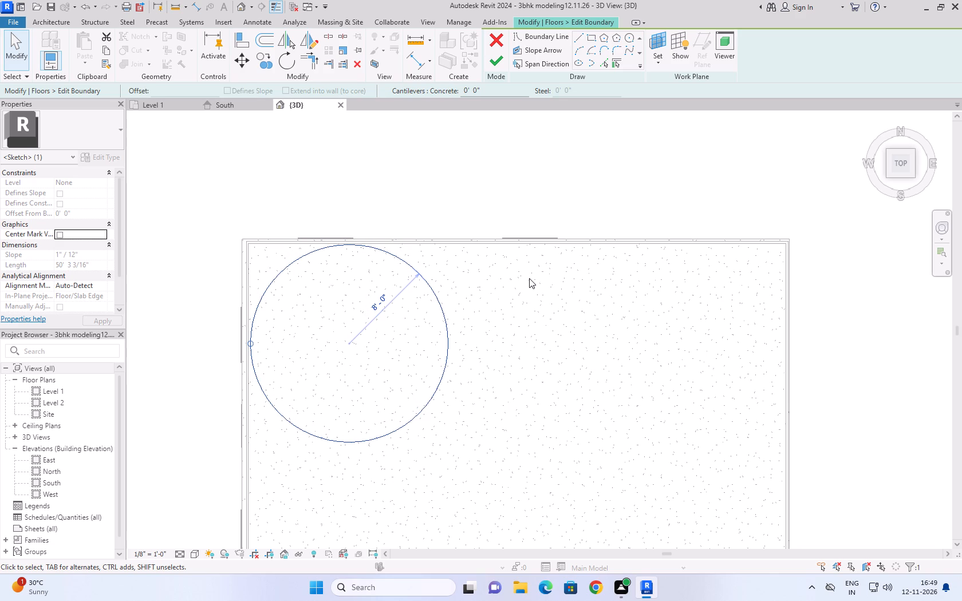
{"action": "key", "text": "Down"}
{"action": "key", "text": "Left"}
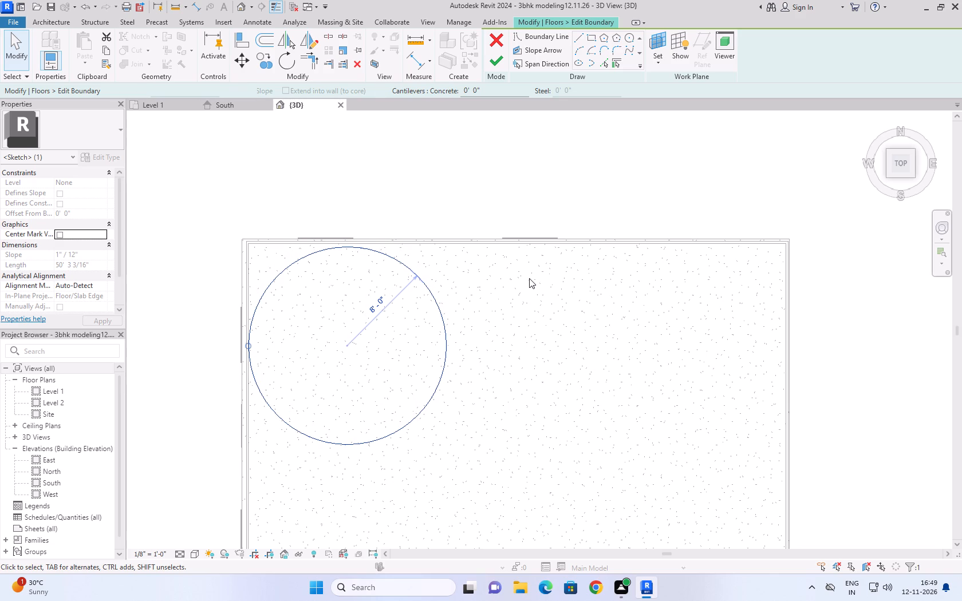
{"action": "key", "text": "Up"}
{"action": "left_click", "coordinate": [450, 163]}
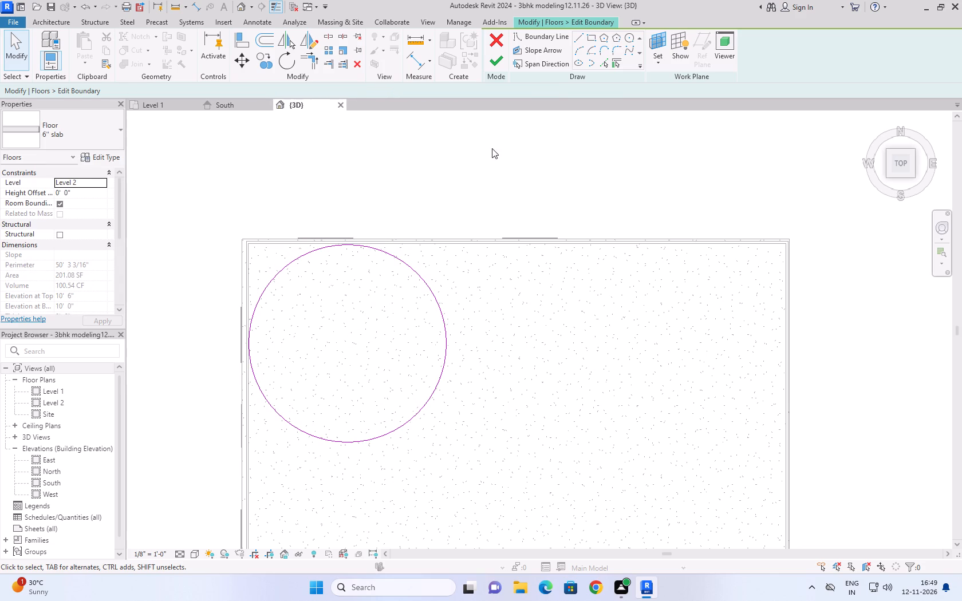
{"action": "left_click", "coordinate": [498, 57]}
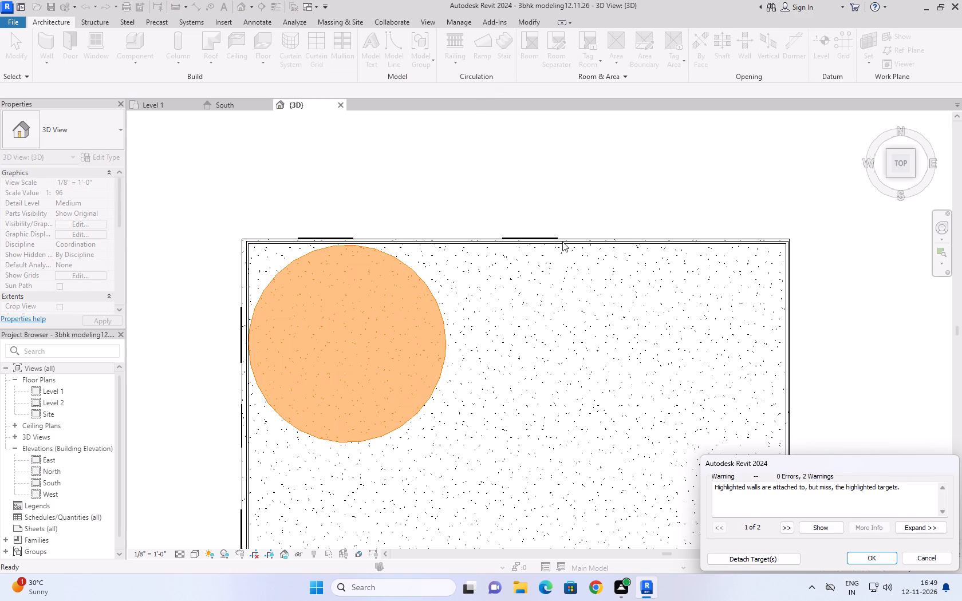
{"action": "left_click", "coordinate": [886, 557]}
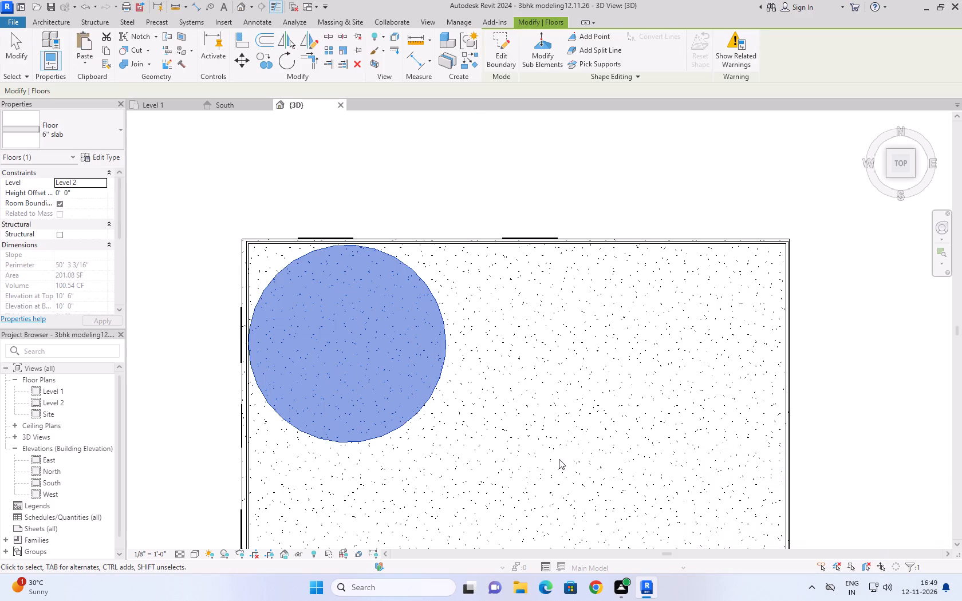
Select the circular slab and, in the South elevation, nudge it up to a height offset of 0' 6" from Level 2.
{"action": "left_click", "coordinate": [877, 116]}
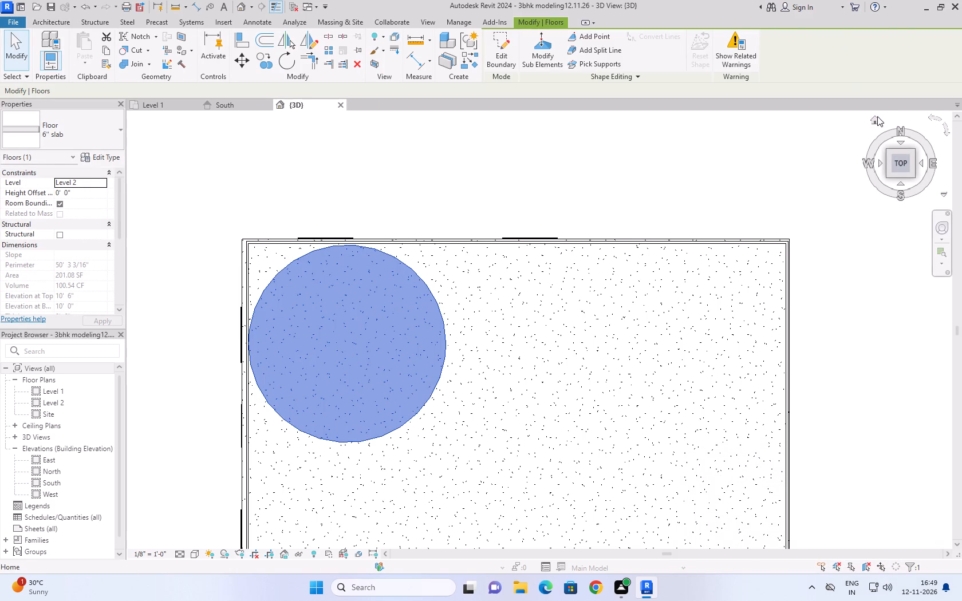
{"action": "left_click", "coordinate": [877, 118]}
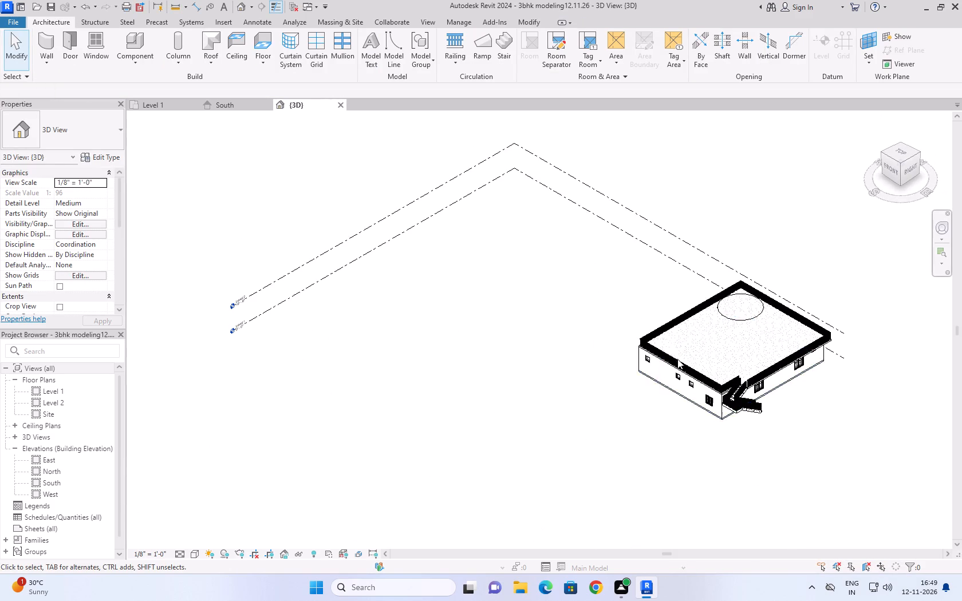
{"action": "scroll", "coordinate": [783, 346], "scroll_direction": "up", "scroll_amount": 8}
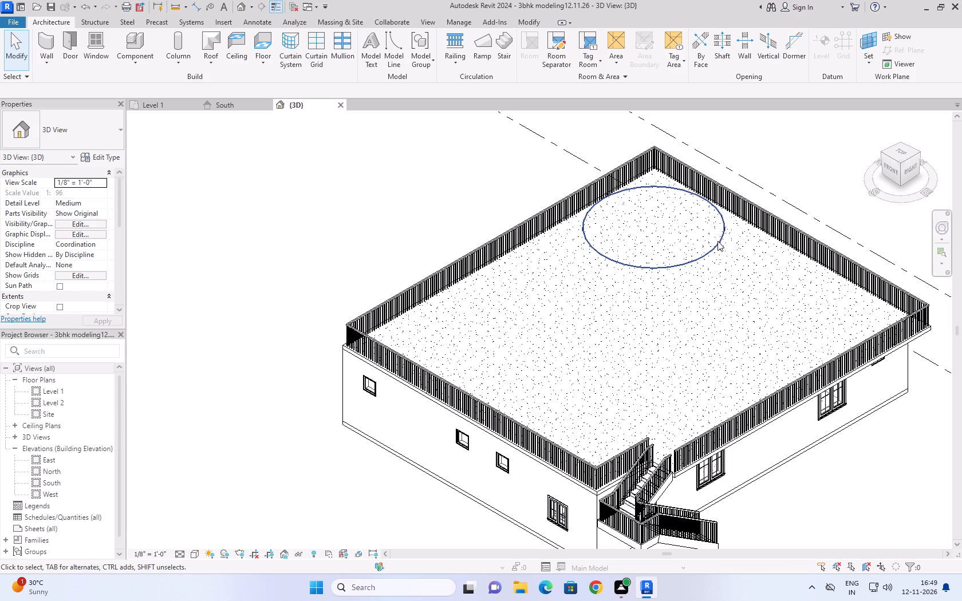
{"action": "left_click", "coordinate": [717, 241]}
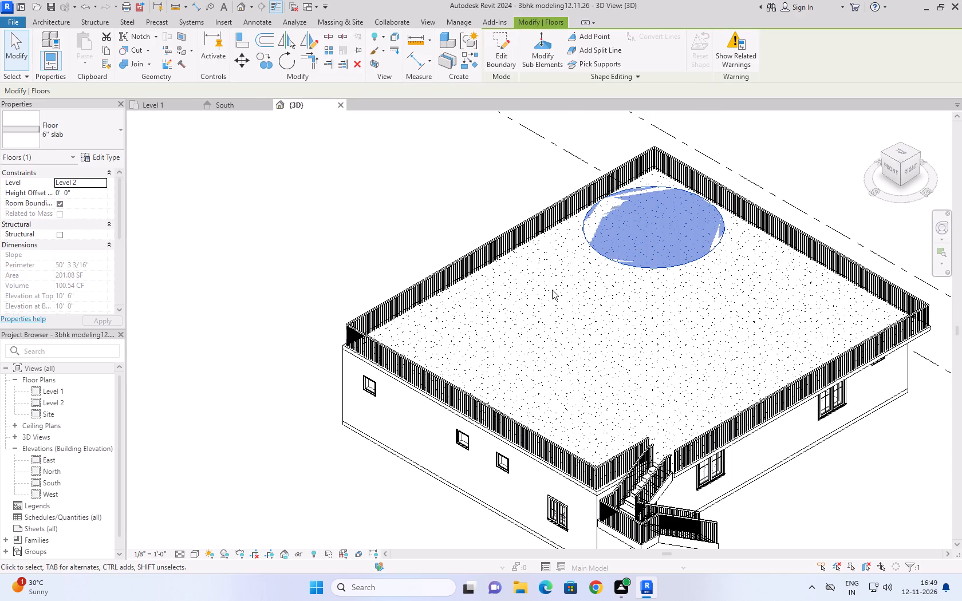
{"action": "left_click", "coordinate": [238, 104]}
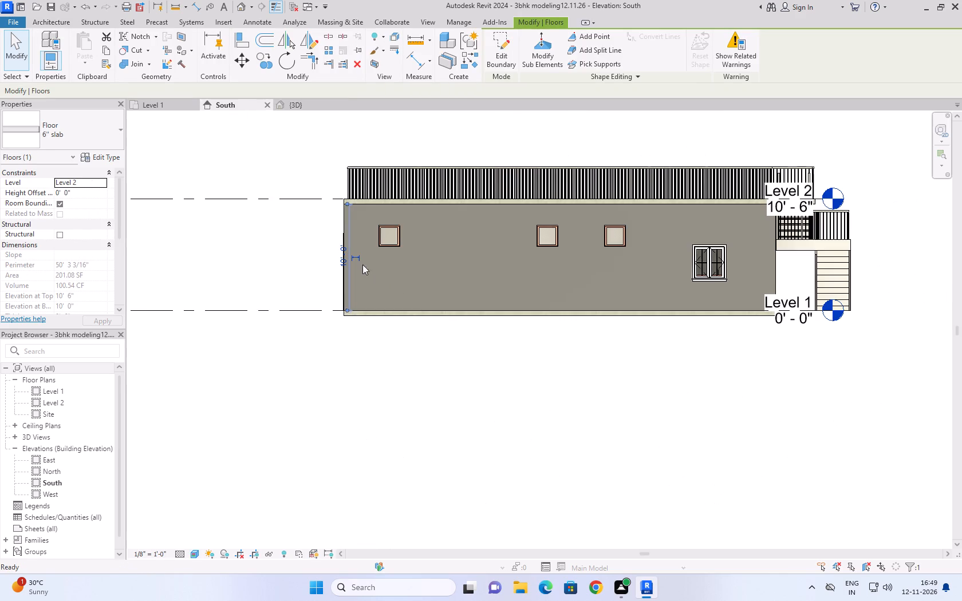
{"action": "key", "text": "Up"}
{"action": "key", "text": "Up"}
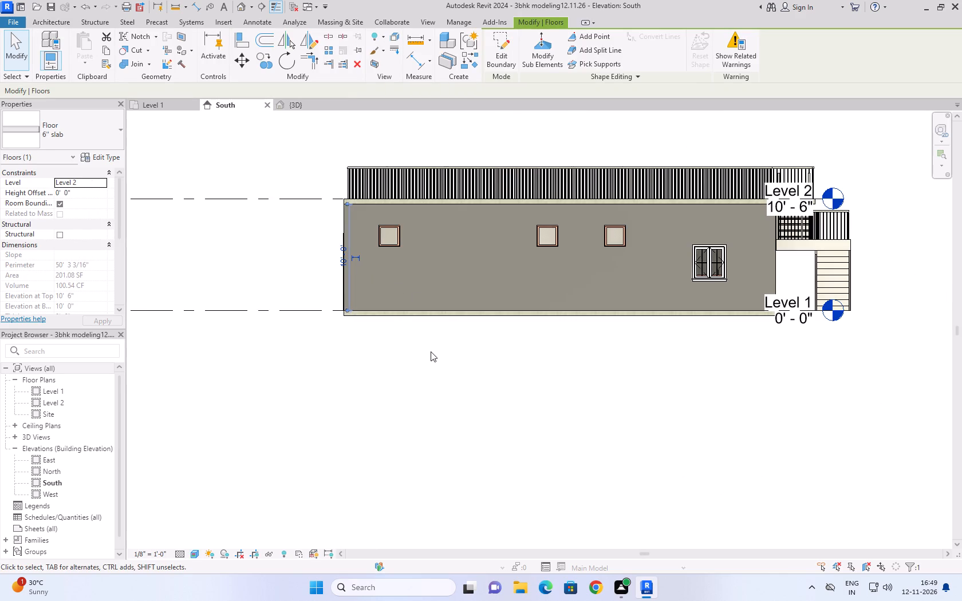
{"action": "key", "text": "Up"}
{"action": "key", "text": "Up"}
{"action": "key", "text": "Up"}
{"action": "key", "text": "Down"}
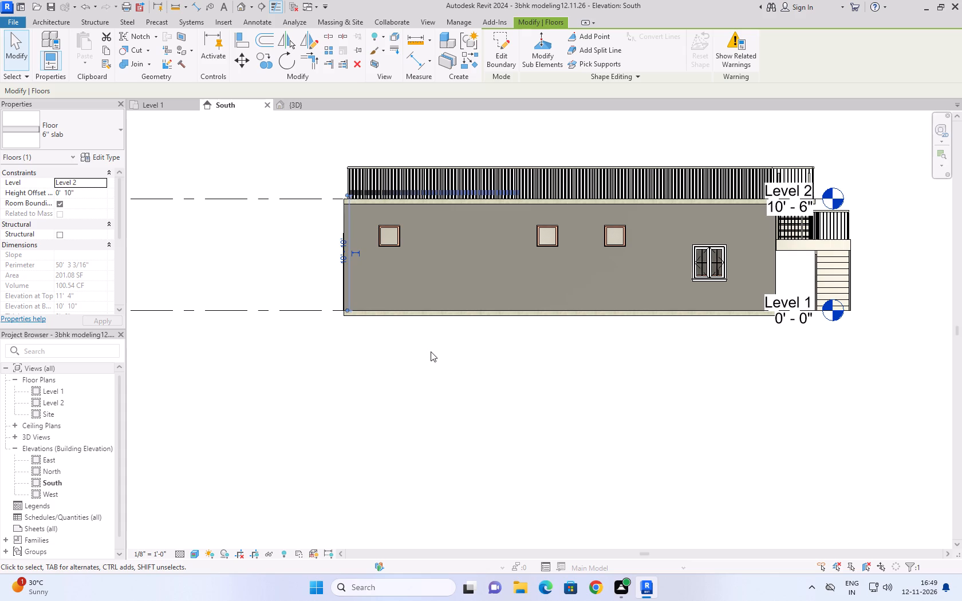
{"action": "key", "text": "Down"}
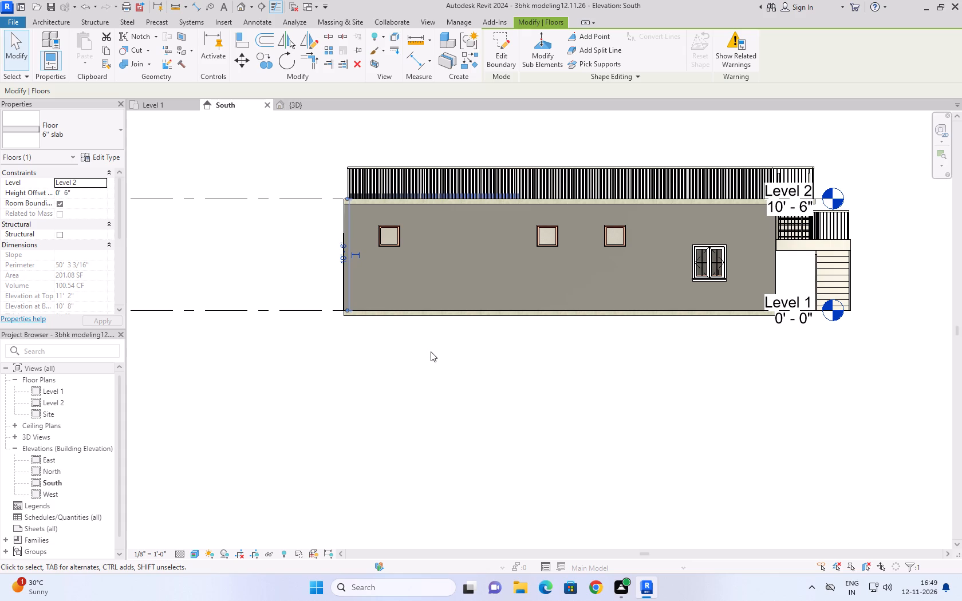
{"action": "left_click", "coordinate": [431, 351]}
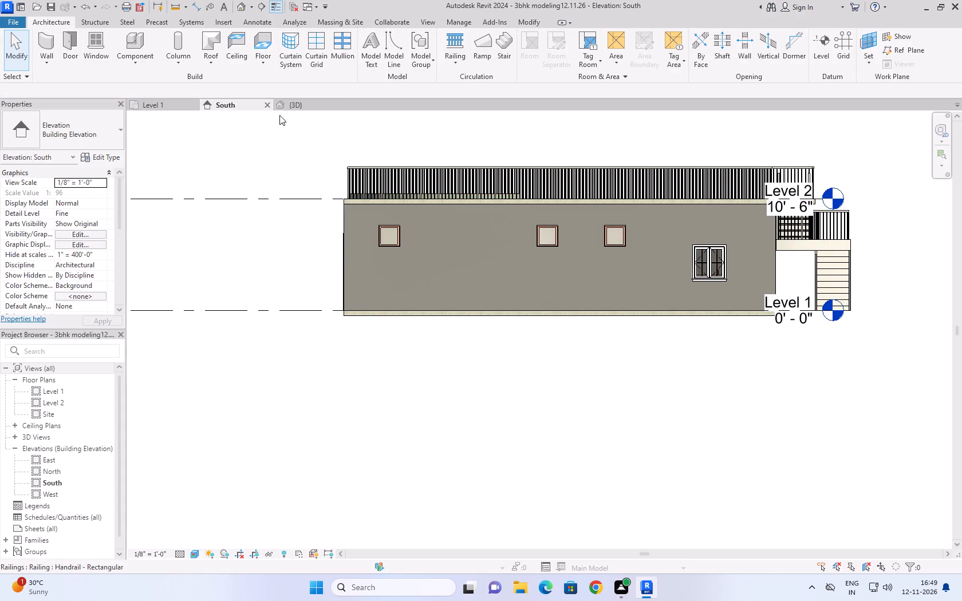
Return to the 3D view and set its visual style to Realistic.
{"action": "left_click", "coordinate": [294, 106]}
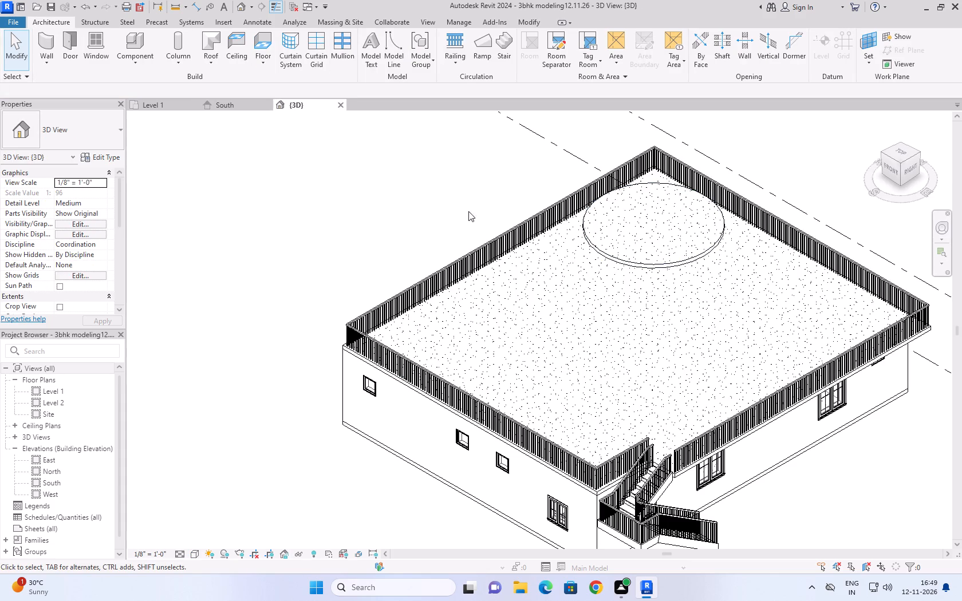
{"action": "left_click", "coordinate": [195, 554]}
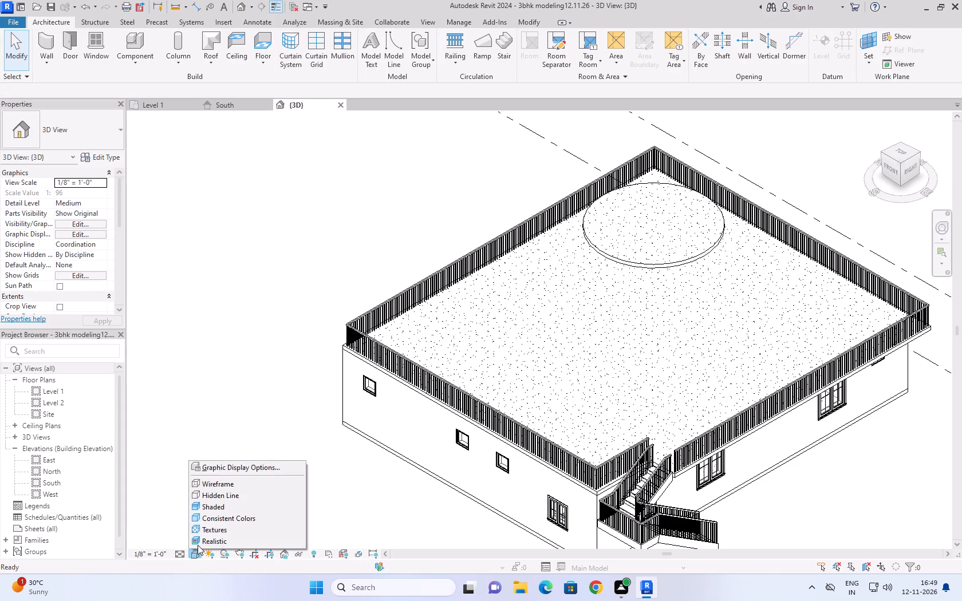
{"action": "left_click", "coordinate": [198, 544]}
Examine the raised circular slab's position on the roof up close, from the top and from the home view.
{"action": "middle_click_drag", "start_coordinate": [407, 209], "coordinate": [370, 220]}
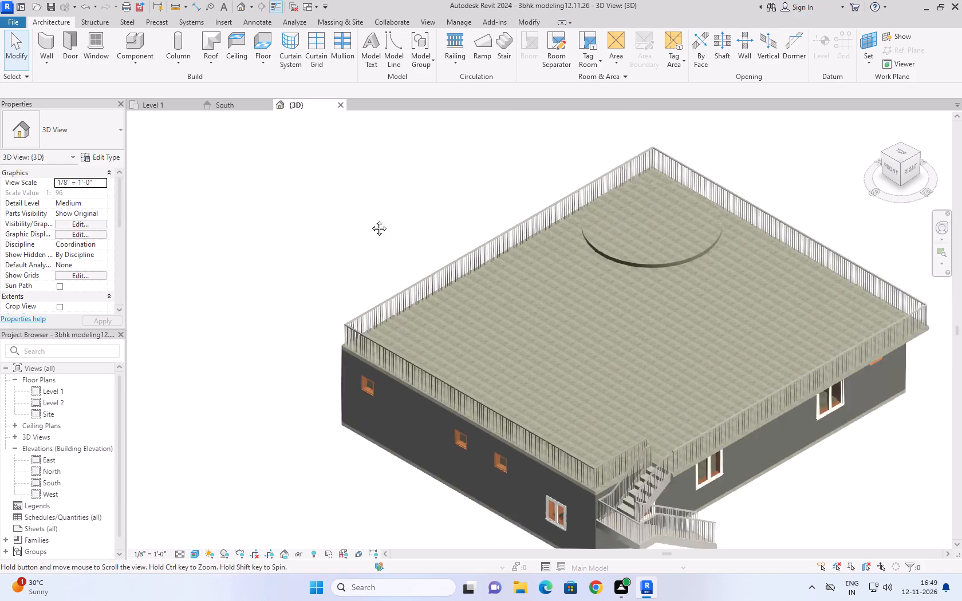
{"action": "middle_click_drag", "start_coordinate": [370, 220], "coordinate": [247, 290]}
{"action": "scroll", "coordinate": [539, 288], "scroll_direction": "up", "scroll_amount": 3}
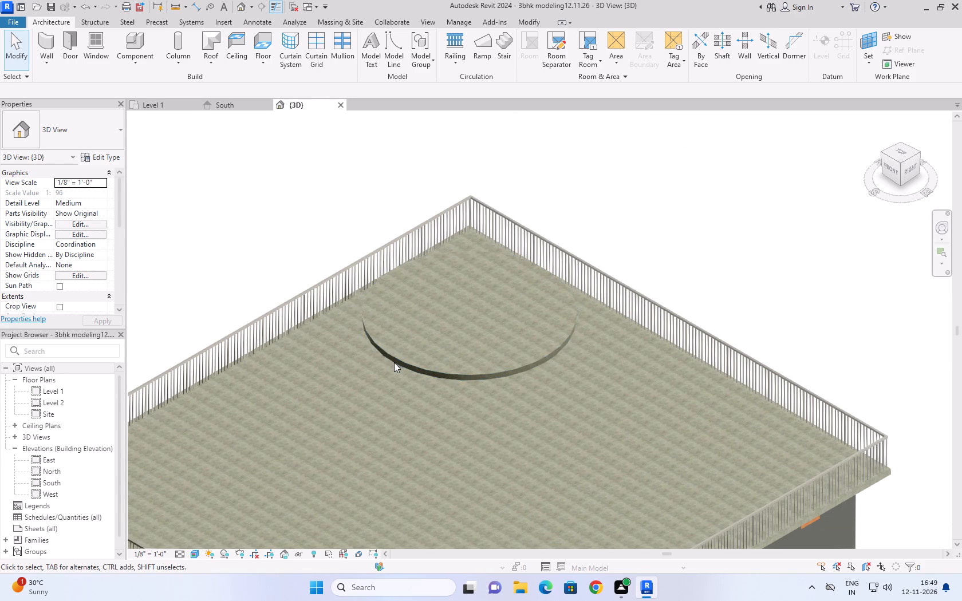
{"action": "left_click", "coordinate": [903, 152]}
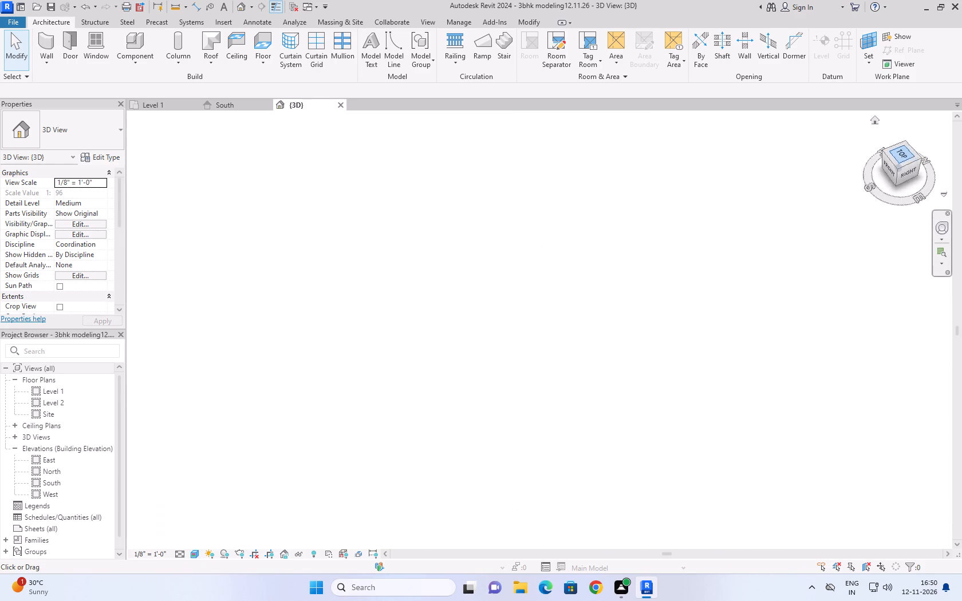
{"action": "scroll", "coordinate": [656, 436], "scroll_direction": "up", "scroll_amount": 4}
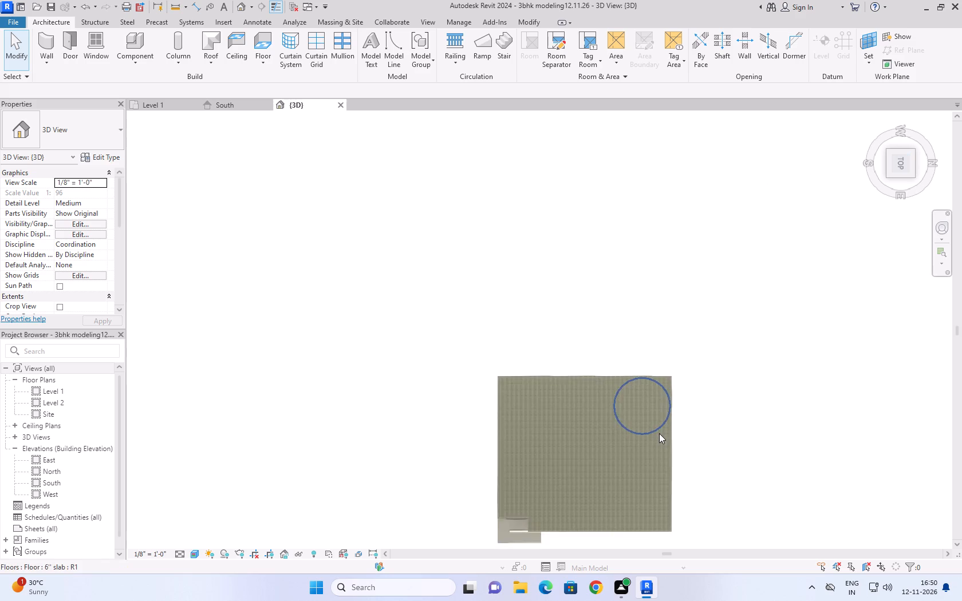
{"action": "scroll", "coordinate": [659, 433], "scroll_direction": "up", "scroll_amount": 4}
{"action": "middle_click_drag", "start_coordinate": [747, 361], "coordinate": [543, 336]}
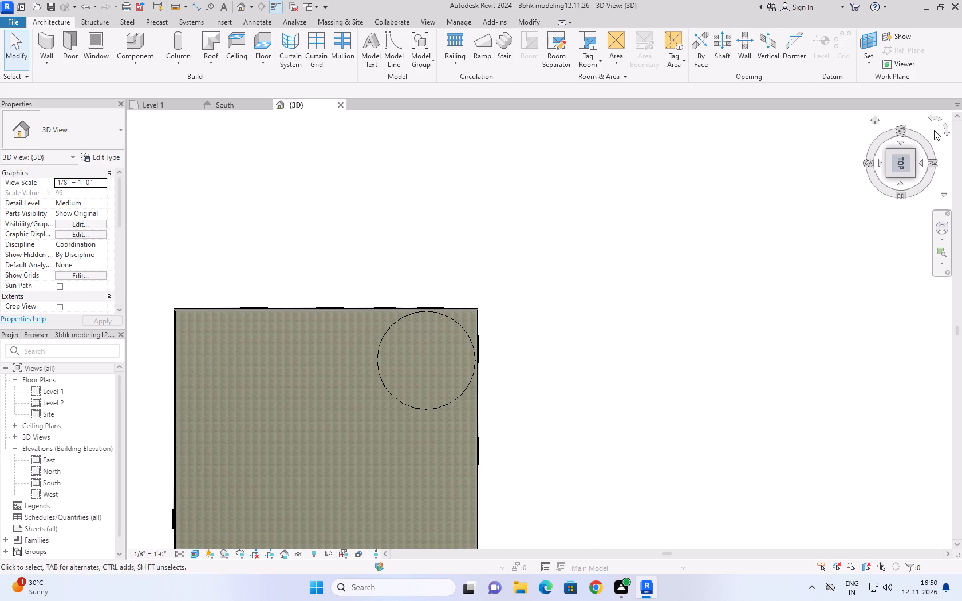
{"action": "left_click", "coordinate": [872, 121]}
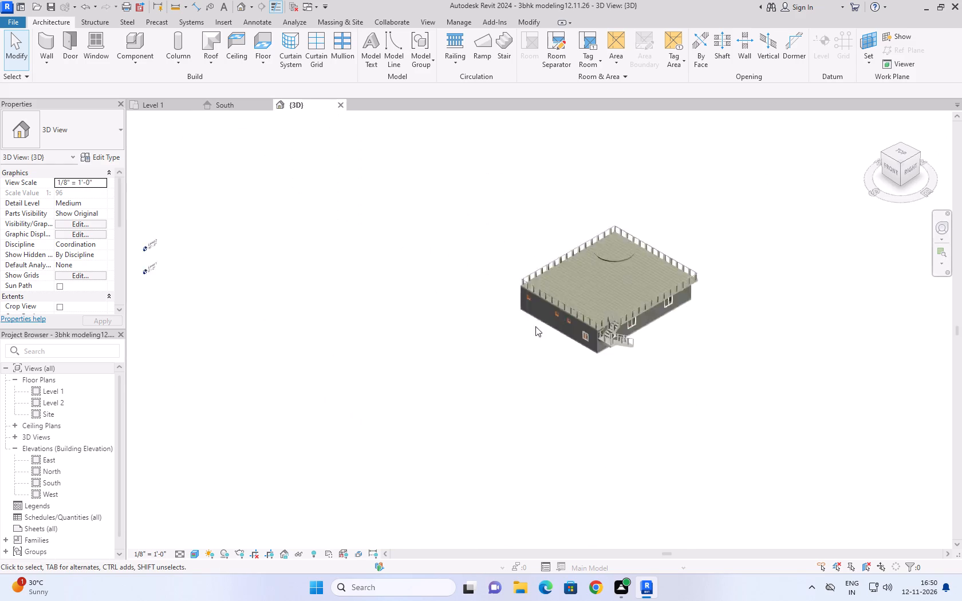
{"action": "scroll", "coordinate": [744, 284], "scroll_direction": "up", "scroll_amount": 3}
{"action": "middle_click_drag", "start_coordinate": [753, 274], "coordinate": [428, 199]}
{"action": "scroll", "coordinate": [753, 274], "scroll_direction": "up", "scroll_amount": 1}
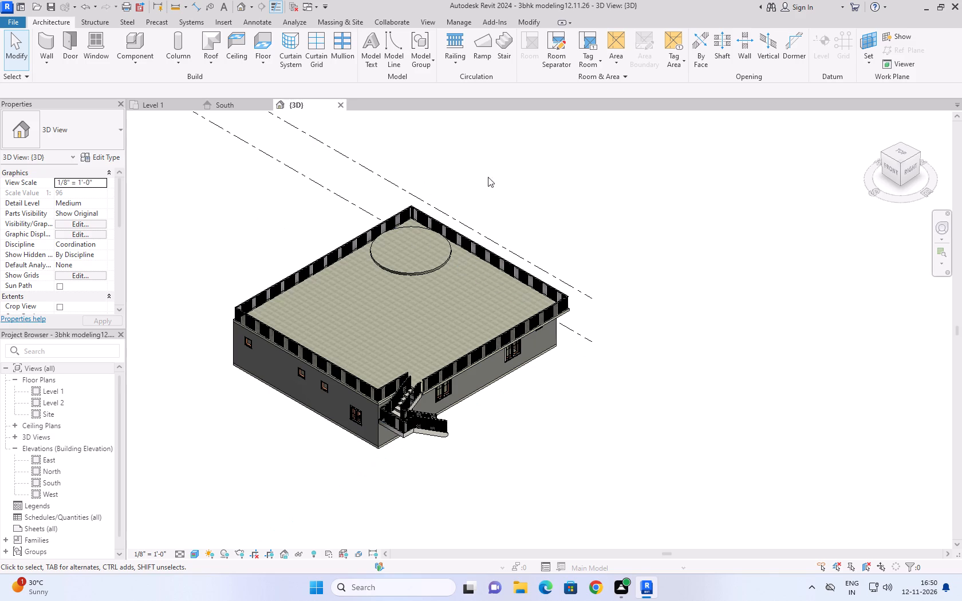
Move the 8' radius circular slab across the roof from the northwest corner to inside the railing at the southwest corner.
{"action": "left_click", "coordinate": [427, 268]}
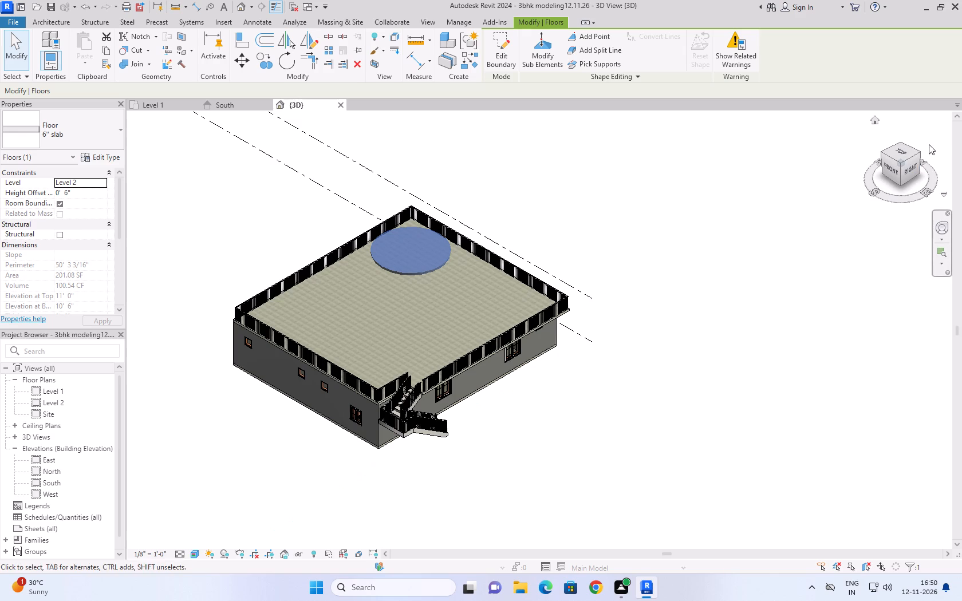
{"action": "left_click", "coordinate": [903, 152]}
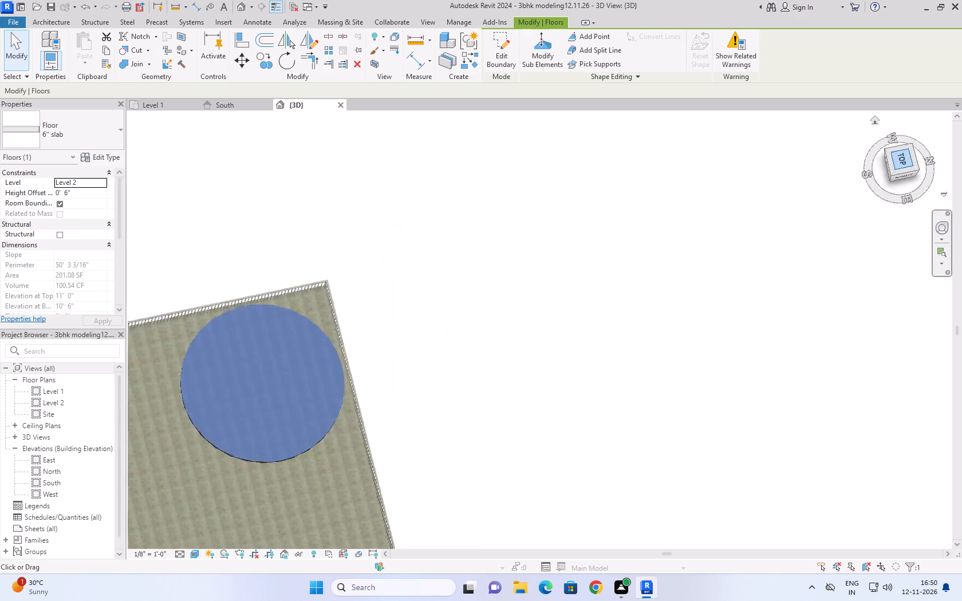
{"action": "scroll", "coordinate": [863, 224], "scroll_direction": "down", "scroll_amount": 4}
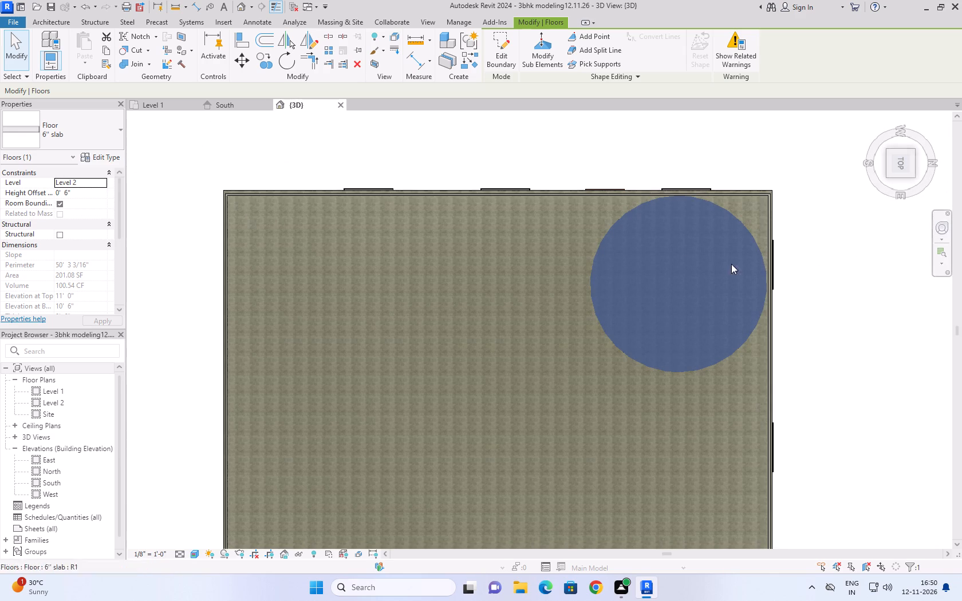
{"action": "left_click", "coordinate": [236, 60]}
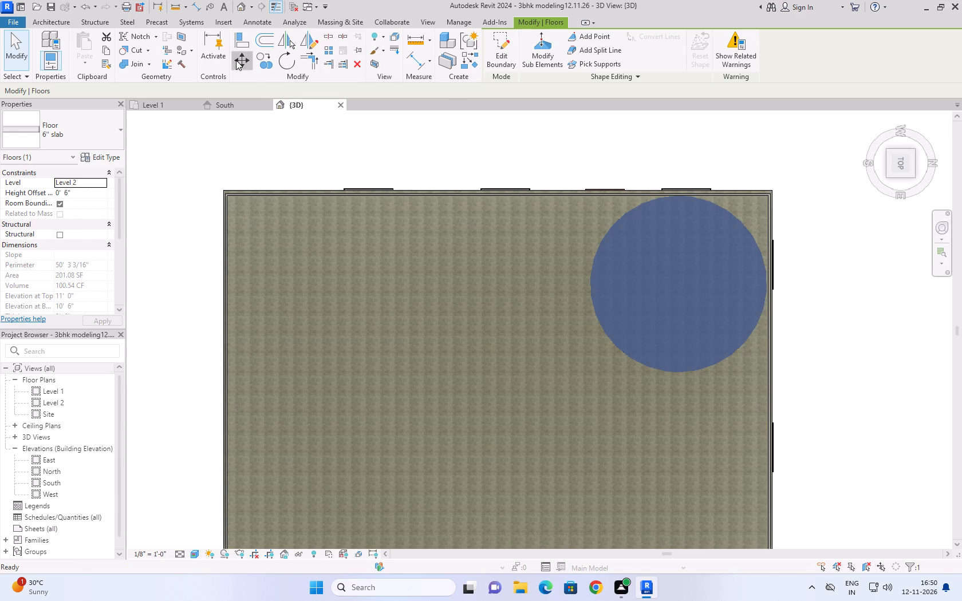
{"action": "left_click", "coordinate": [592, 266]}
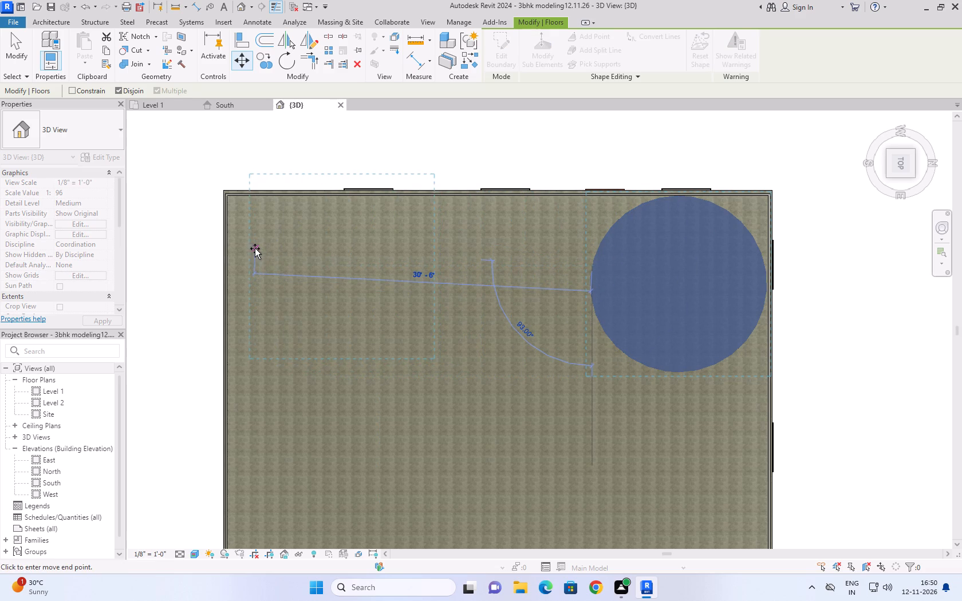
{"action": "left_click", "coordinate": [244, 256]}
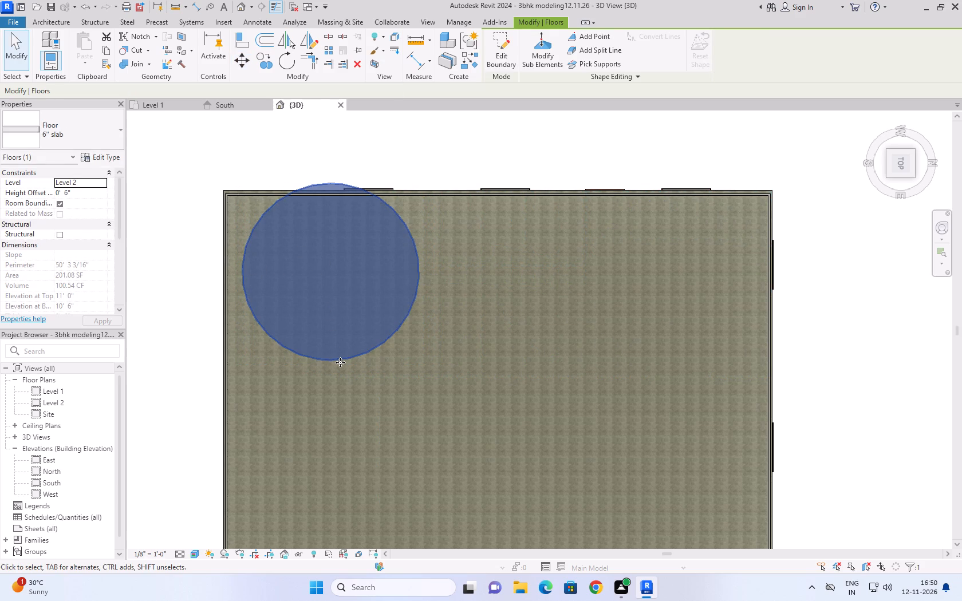
{"action": "left_click_drag", "start_coordinate": [340, 362], "coordinate": [334, 378]}
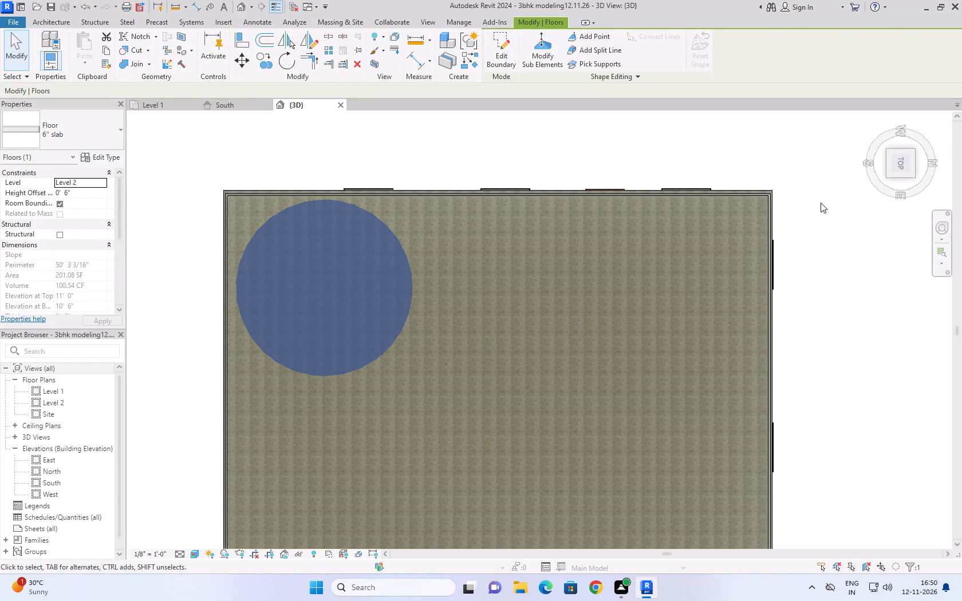
{"action": "left_click", "coordinate": [821, 203]}
{"action": "left_click", "coordinate": [406, 262]}
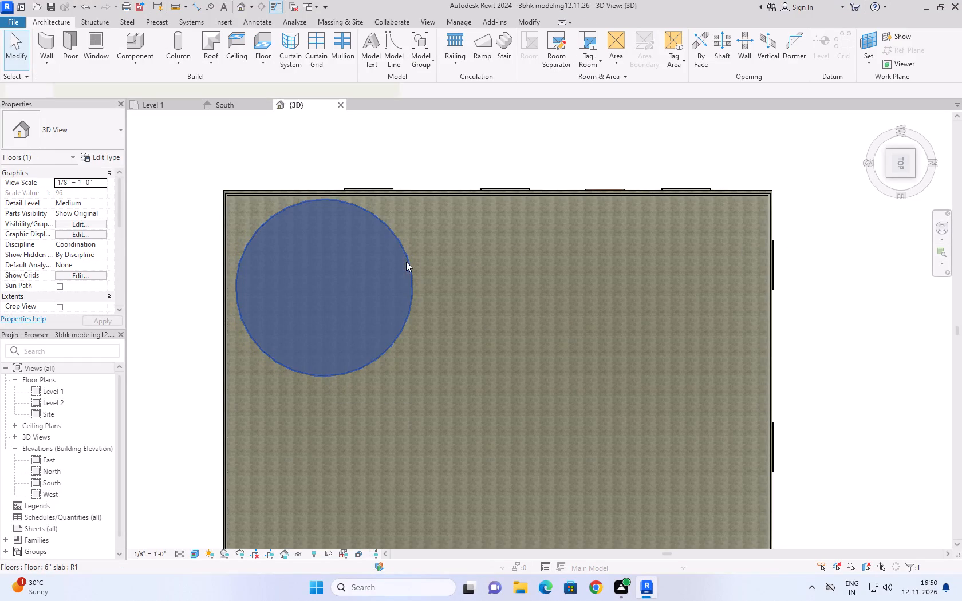
{"action": "left_click", "coordinate": [561, 119]}
Start a new architectural floor and duplicate the 6" slab type as "6" slab 2".
{"action": "scroll", "coordinate": [556, 134], "scroll_direction": "down", "scroll_amount": 2}
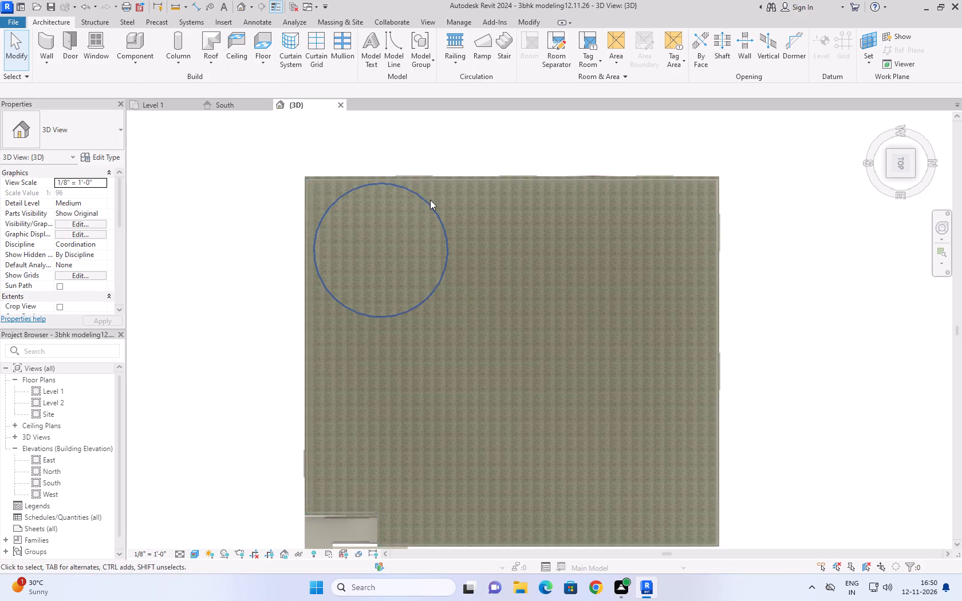
{"action": "scroll", "coordinate": [430, 201], "scroll_direction": "up", "scroll_amount": 6}
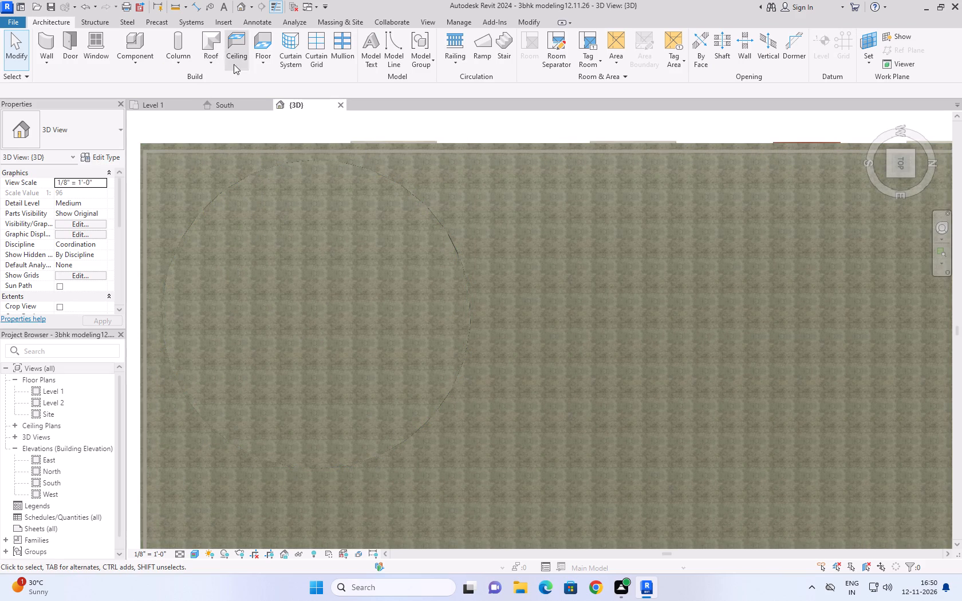
{"action": "left_click", "coordinate": [253, 61]}
{"action": "left_click", "coordinate": [272, 73]}
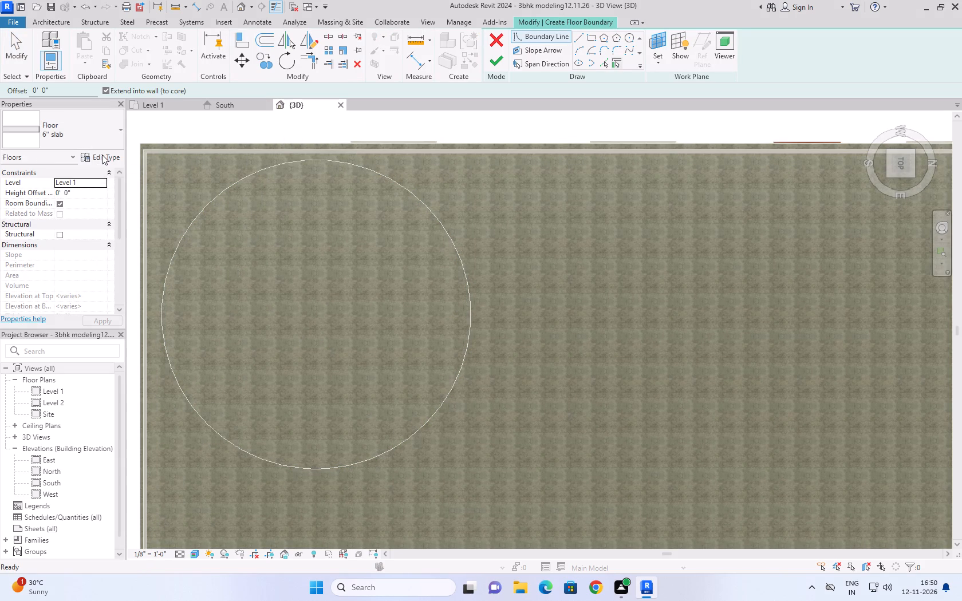
{"action": "left_click", "coordinate": [102, 155]}
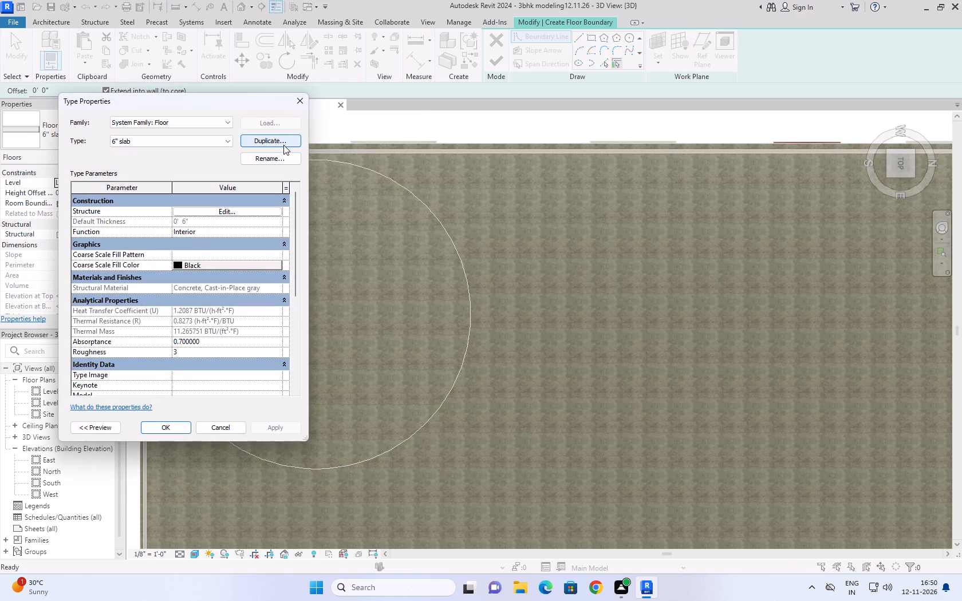
{"action": "left_click", "coordinate": [283, 145]}
{"action": "left_click", "coordinate": [195, 292]}
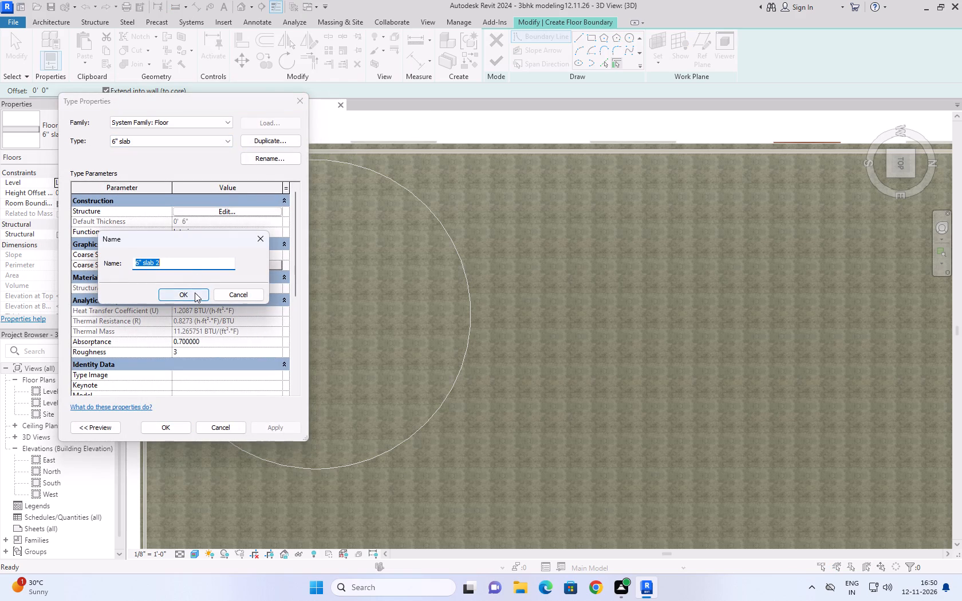
{"action": "left_click", "coordinate": [167, 426]}
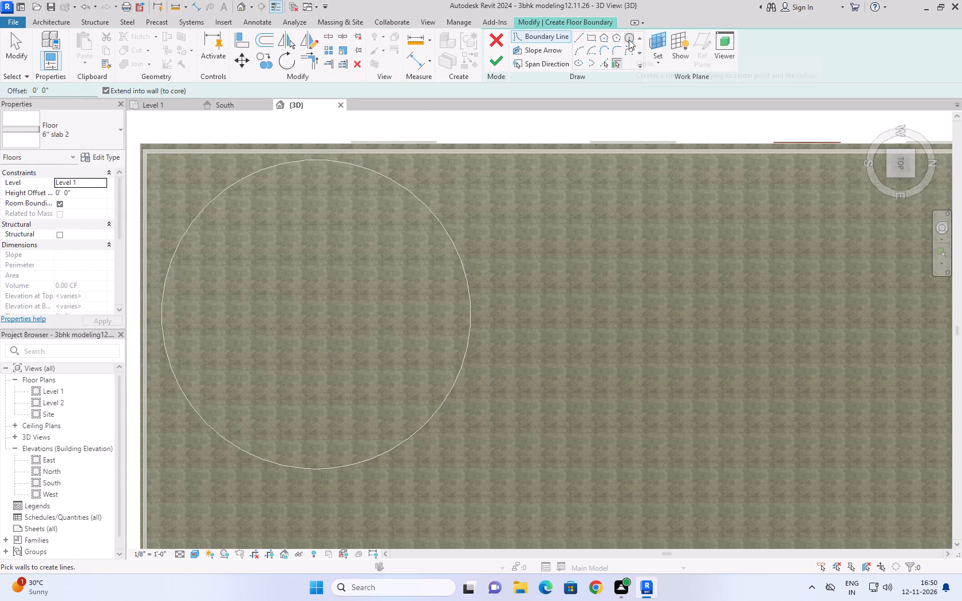
Sketch a circular floor boundary with a 6' radius inside the existing circular slab.
{"action": "left_click", "coordinate": [629, 39]}
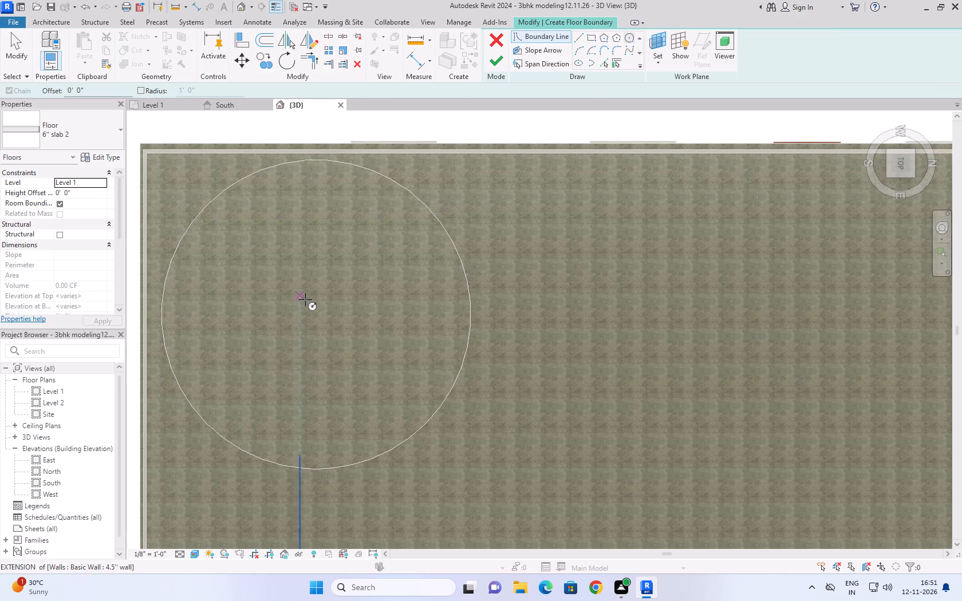
{"action": "left_click", "coordinate": [306, 302]}
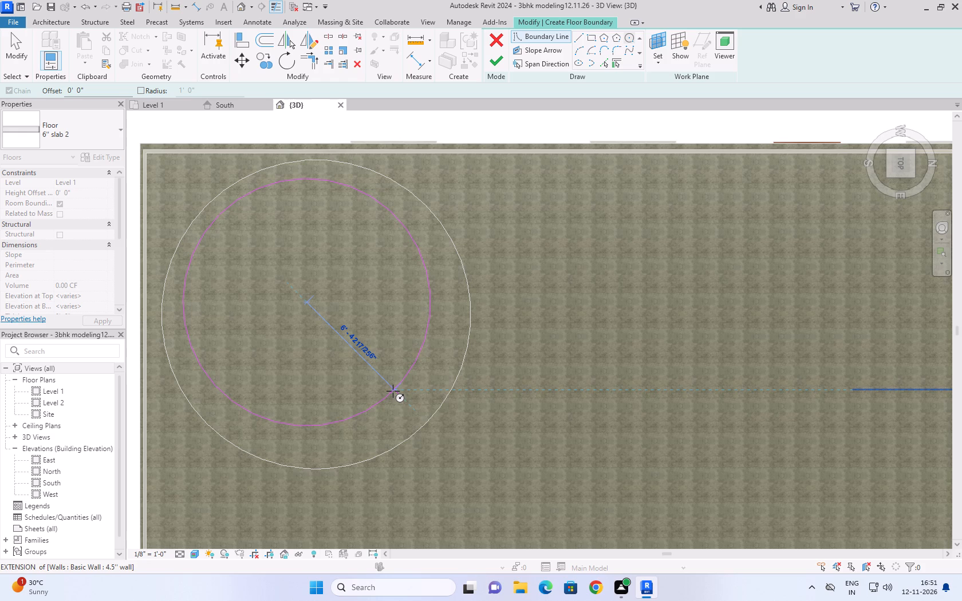
{"action": "type", "text": "6'"}
{"action": "key", "text": "Return"}
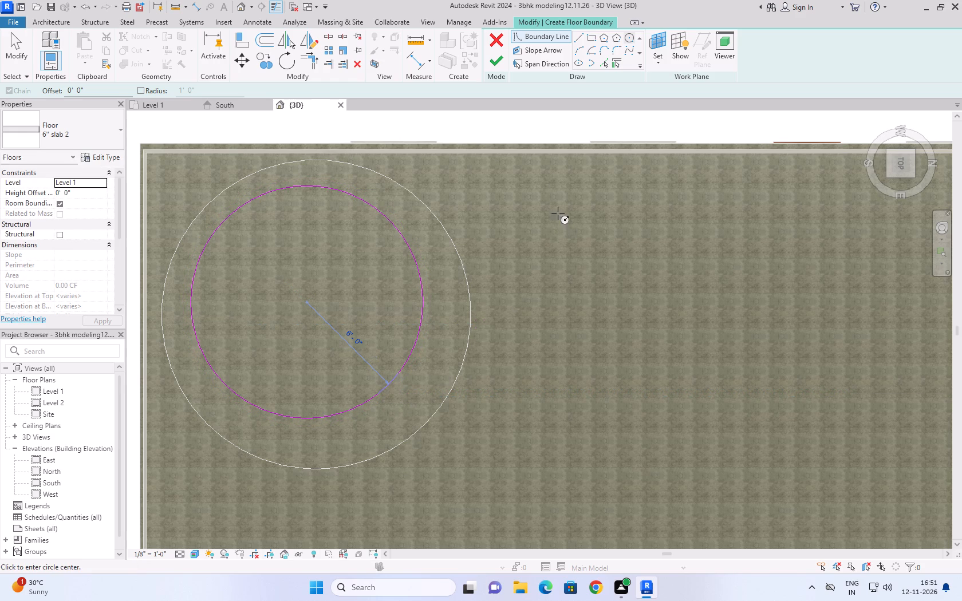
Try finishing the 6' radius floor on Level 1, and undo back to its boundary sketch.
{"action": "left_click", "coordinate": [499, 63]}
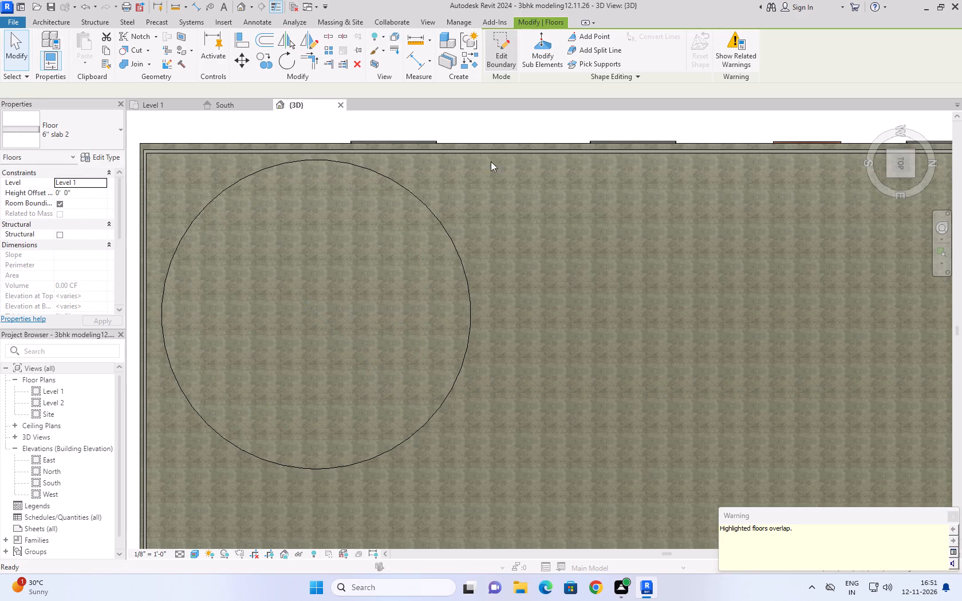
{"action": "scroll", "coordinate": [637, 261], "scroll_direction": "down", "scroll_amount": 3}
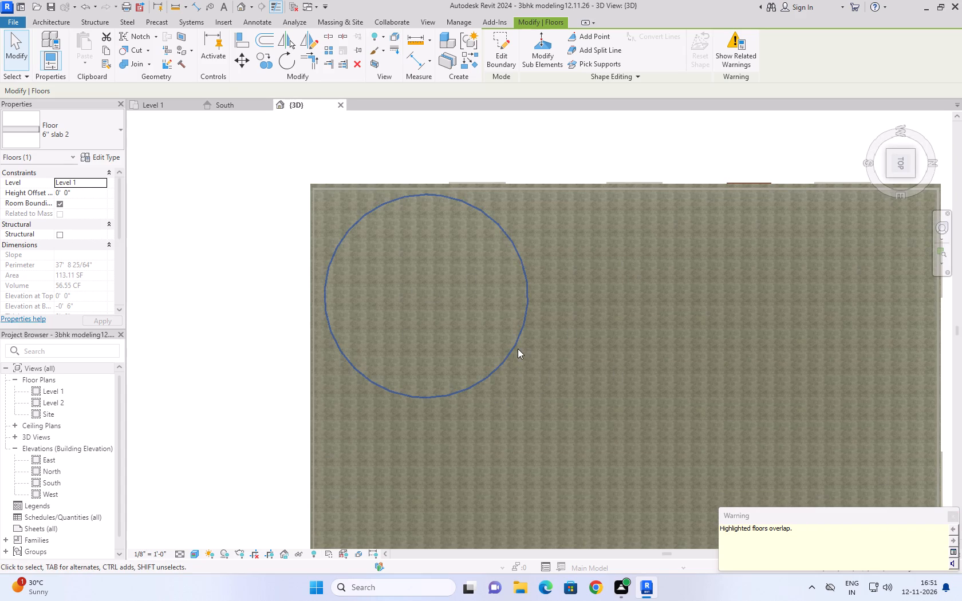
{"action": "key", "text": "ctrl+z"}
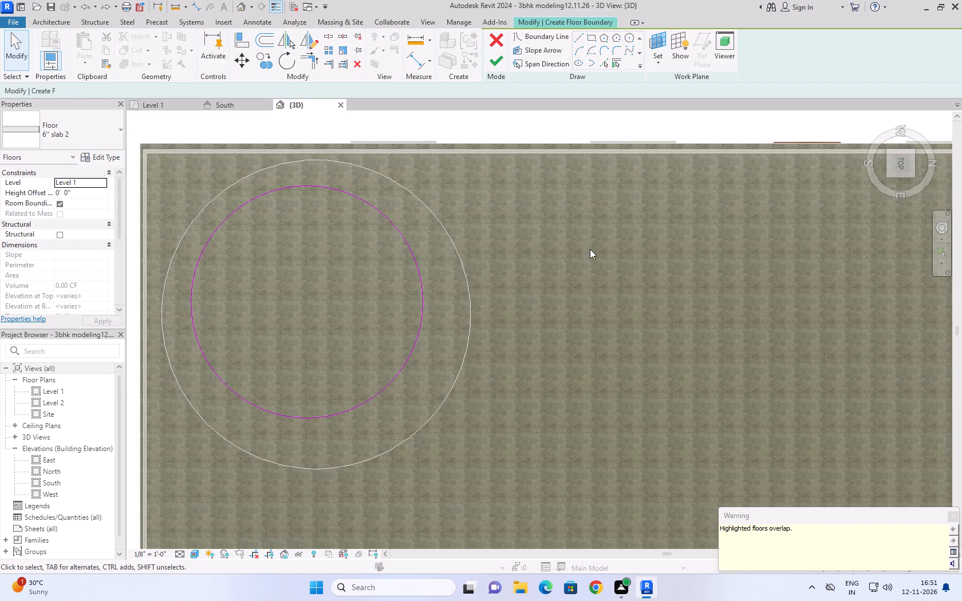
Set the sketched floor's level to Level 2, finish it, and attach the walls to its bottom.
{"action": "left_click", "coordinate": [105, 182]}
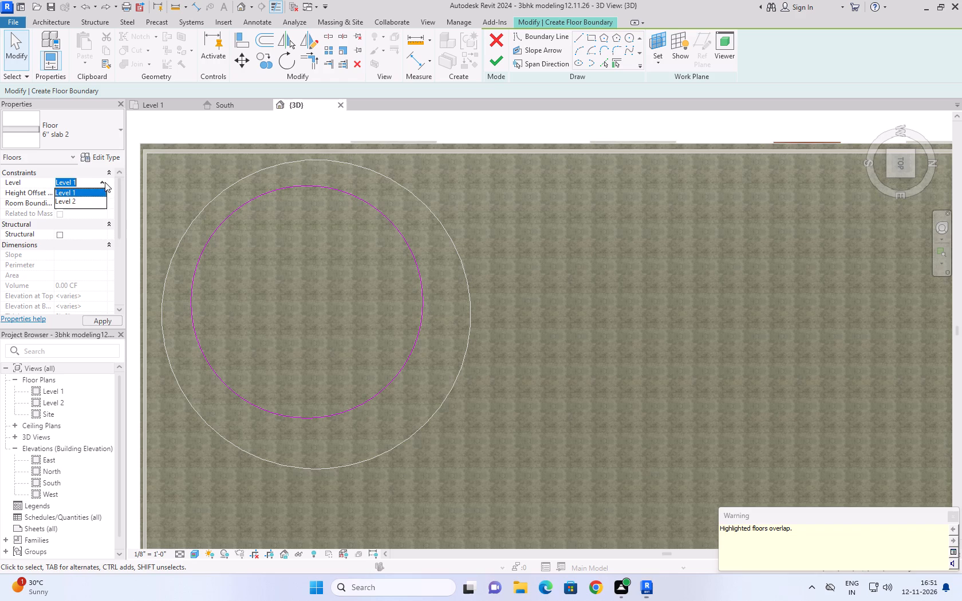
{"action": "left_click", "coordinate": [92, 199]}
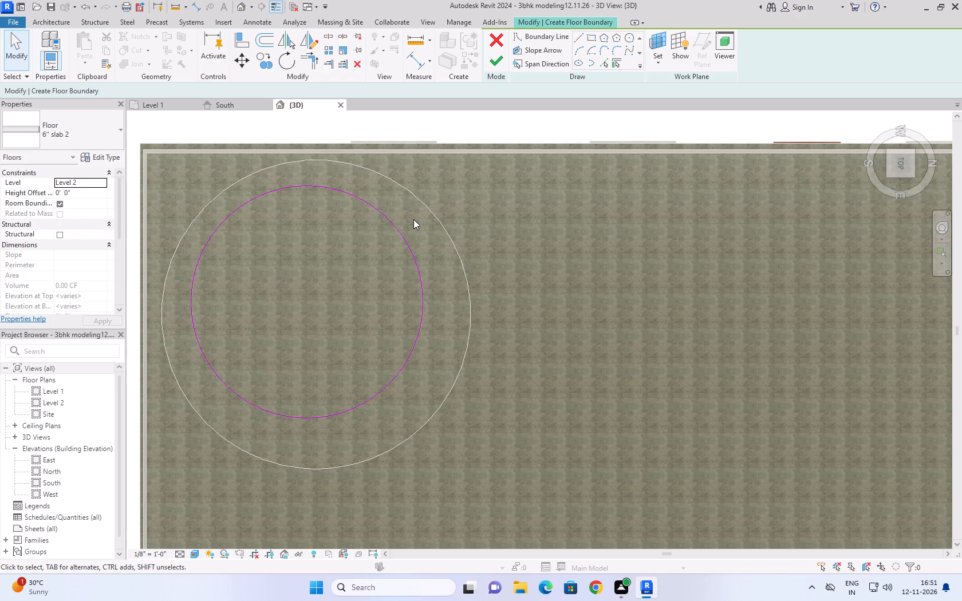
{"action": "left_click", "coordinate": [498, 67]}
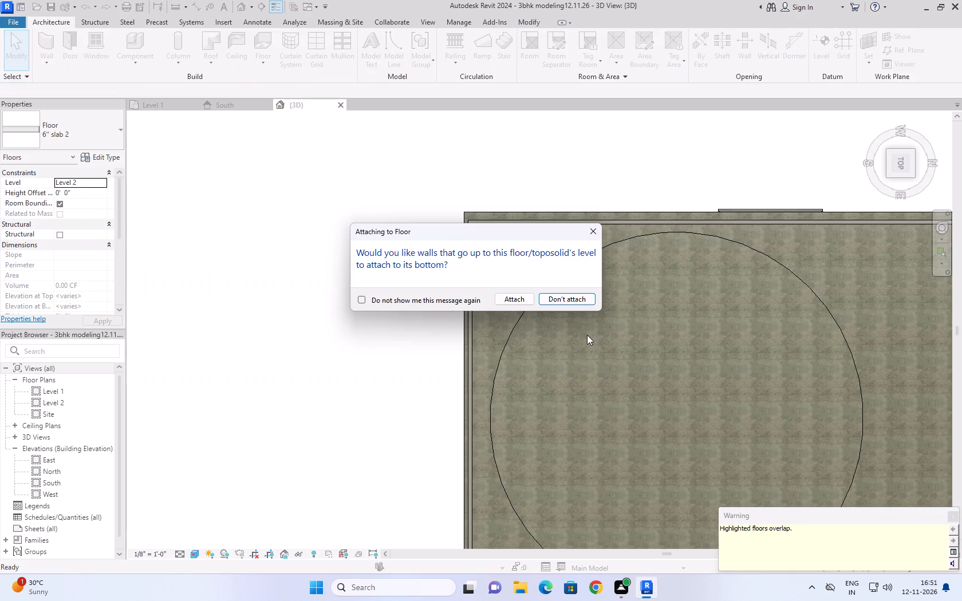
{"action": "left_click", "coordinate": [518, 294]}
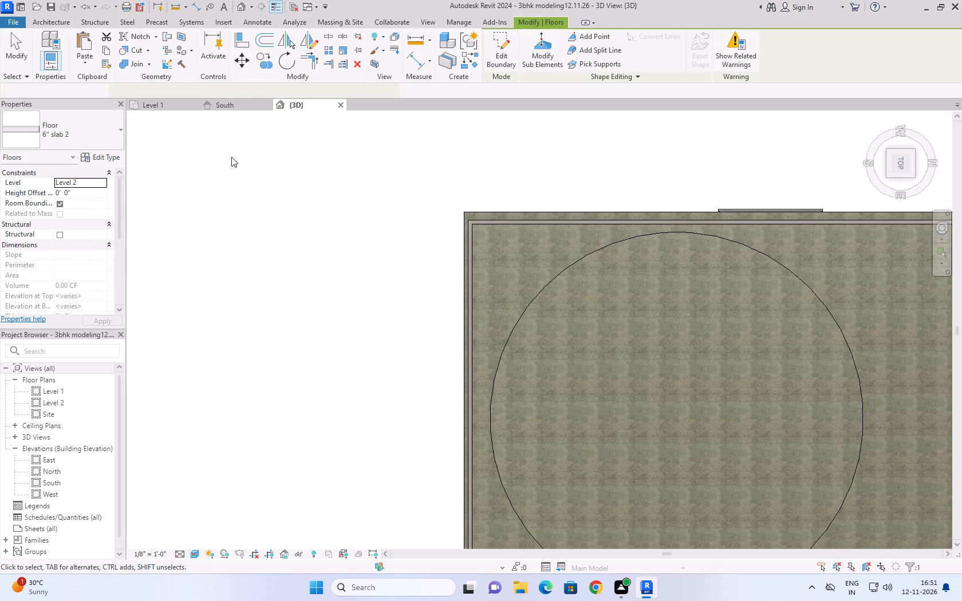
In the South elevation, nudge the 6' radius slab up to a height offset of 1' 0" from Level 2.
{"action": "left_click", "coordinate": [163, 108]}
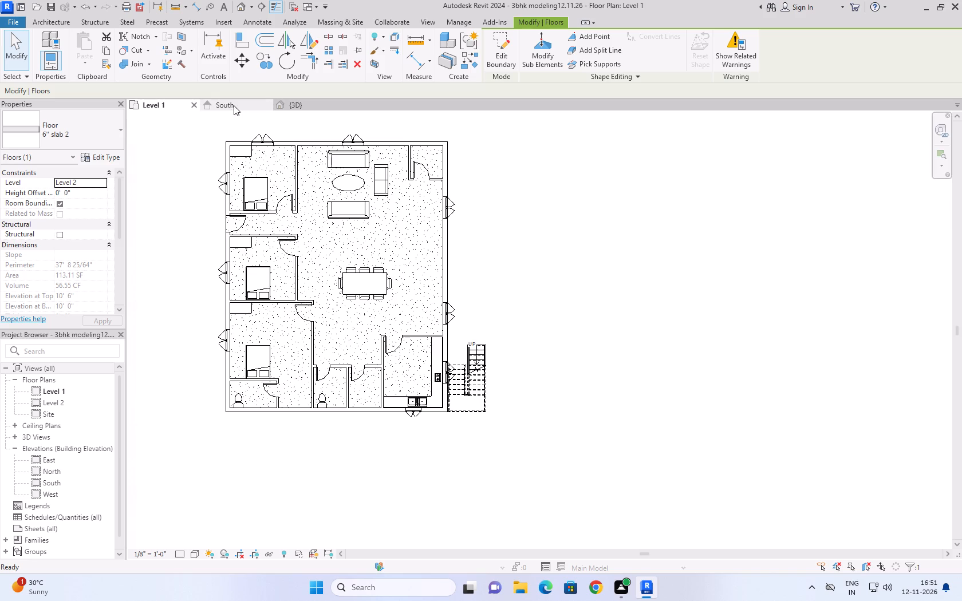
{"action": "left_click", "coordinate": [236, 105]}
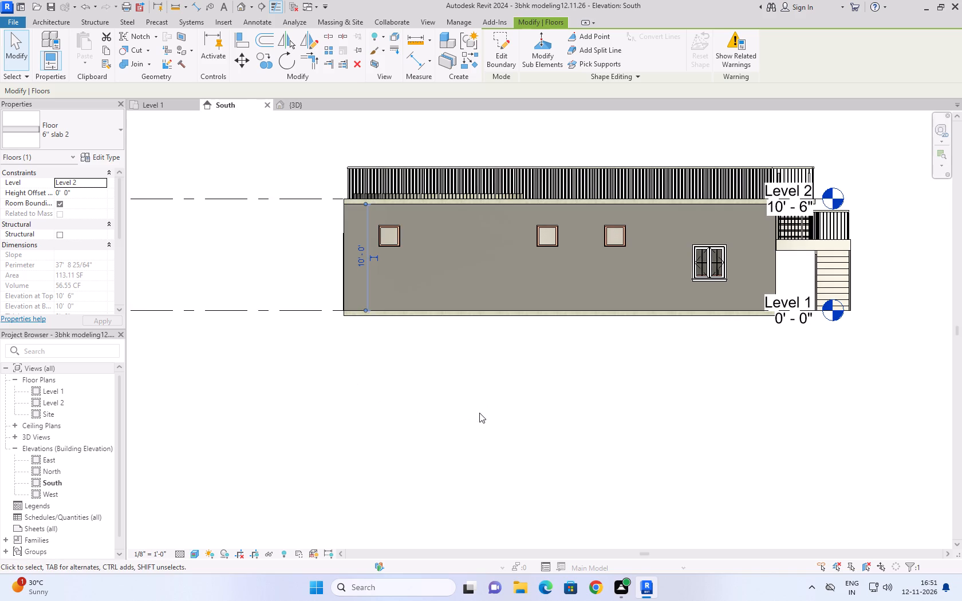
{"action": "key", "text": "Up"}
{"action": "key", "text": "Up"}
{"action": "key", "text": "Up"}
{"action": "key", "text": "Up"}
{"action": "key", "text": "Up"}
{"action": "key", "text": "Up"}
{"action": "key", "text": "Up"}
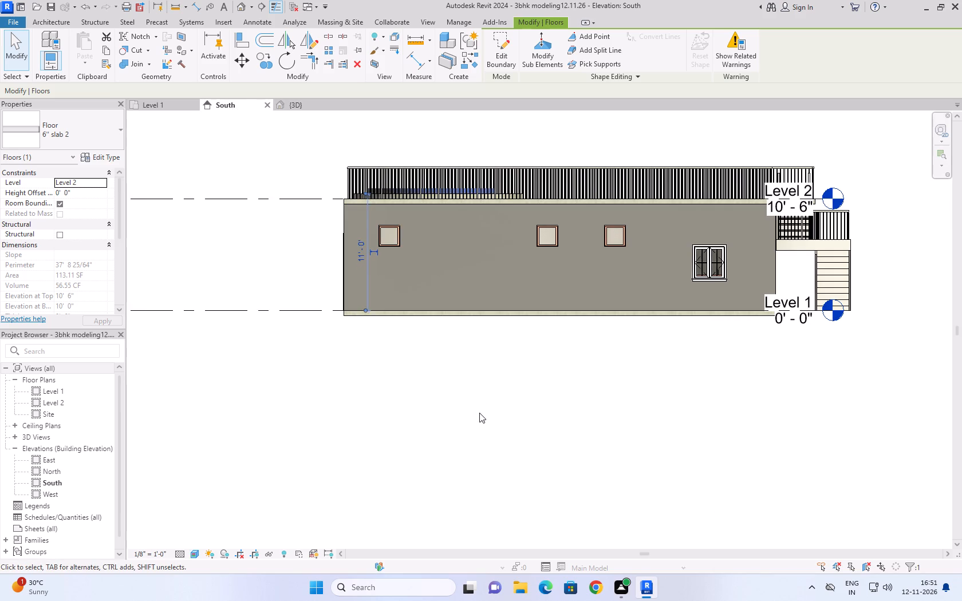
{"action": "key", "text": "Up"}
{"action": "key", "text": "Down"}
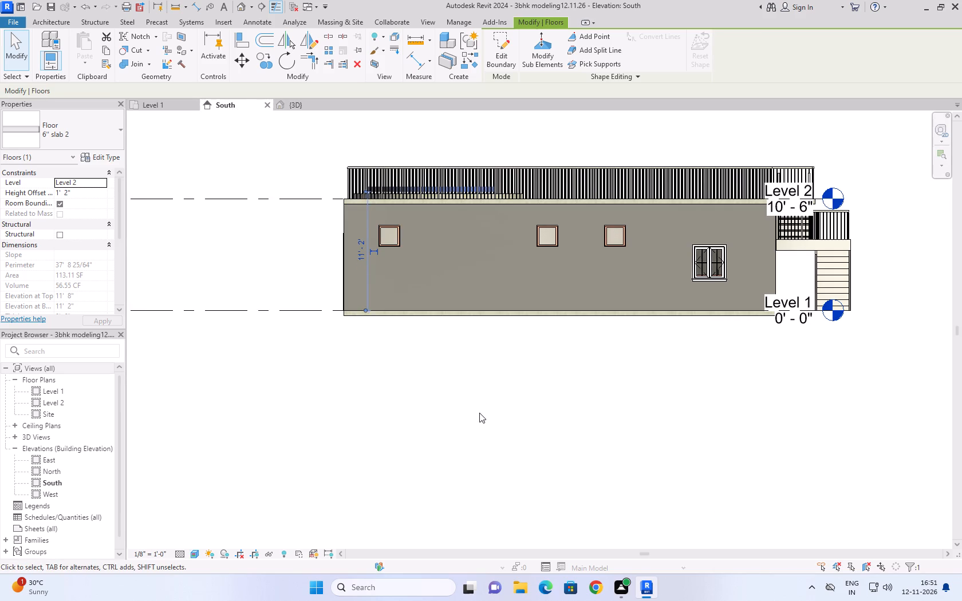
{"action": "key", "text": "Down"}
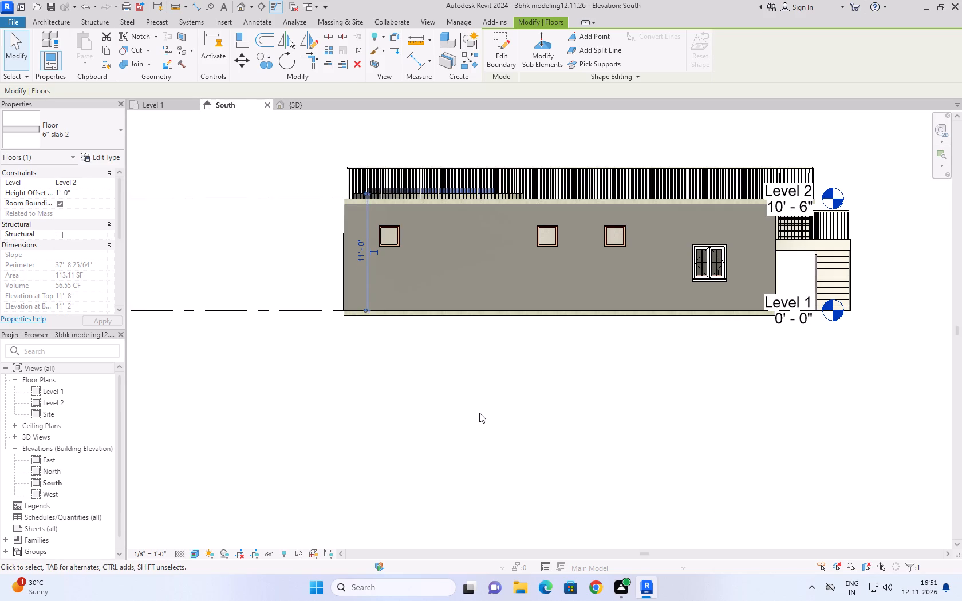
{"action": "left_click", "coordinate": [479, 413]}
Set the structure layer thickness of the 6' radius slab's floor type, 6'' slab 2, to 6'.
{"action": "left_click", "coordinate": [305, 108]}
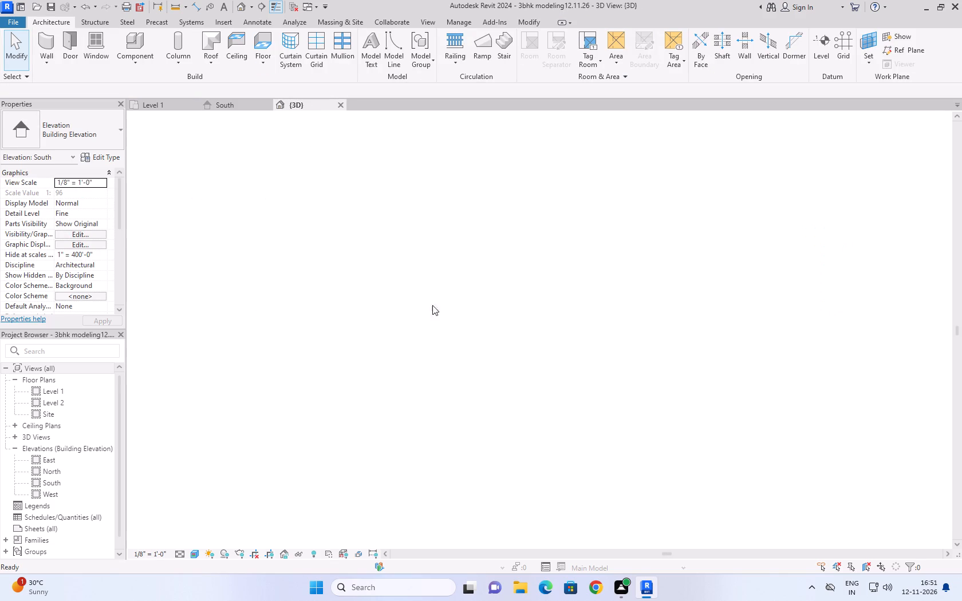
{"action": "left_click", "coordinate": [408, 354]}
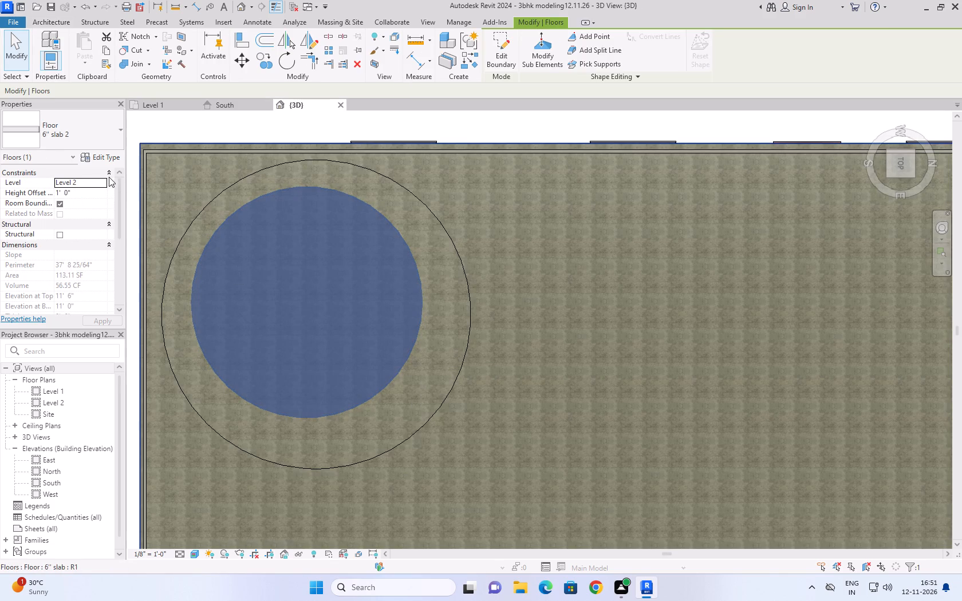
{"action": "left_click", "coordinate": [105, 156]}
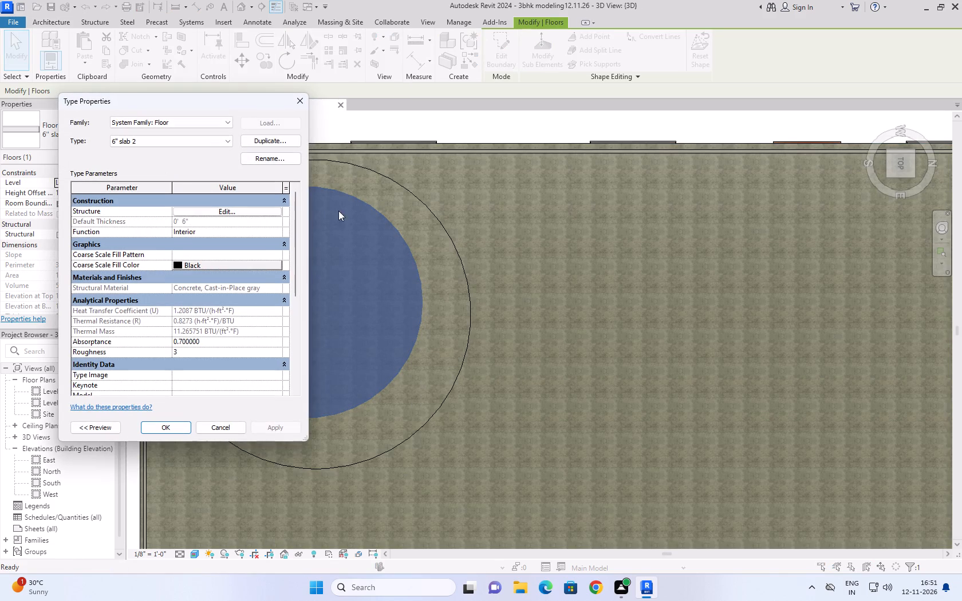
{"action": "left_click", "coordinate": [246, 209]}
{"action": "left_click", "coordinate": [190, 234]}
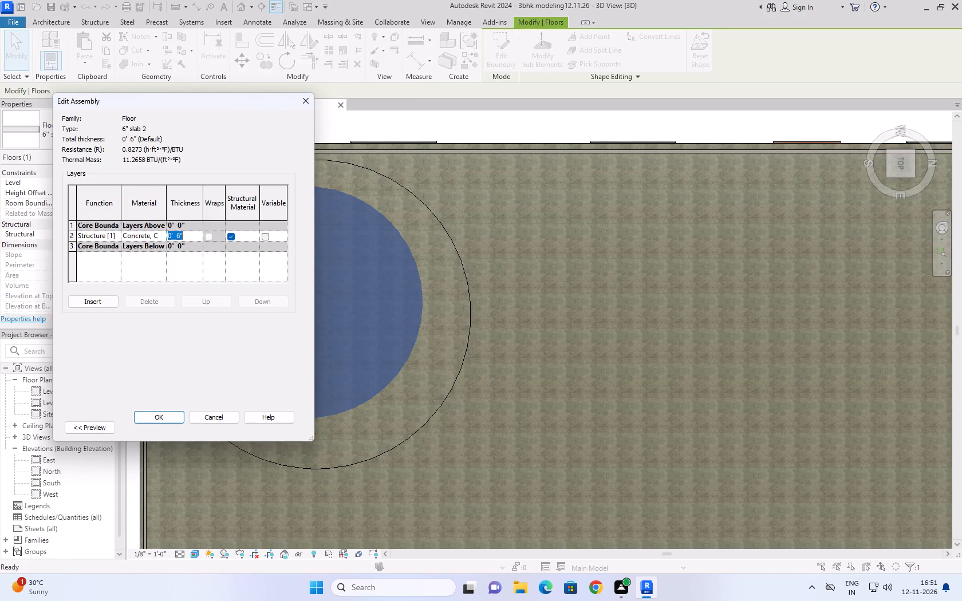
{"action": "type", "text": "6'"}
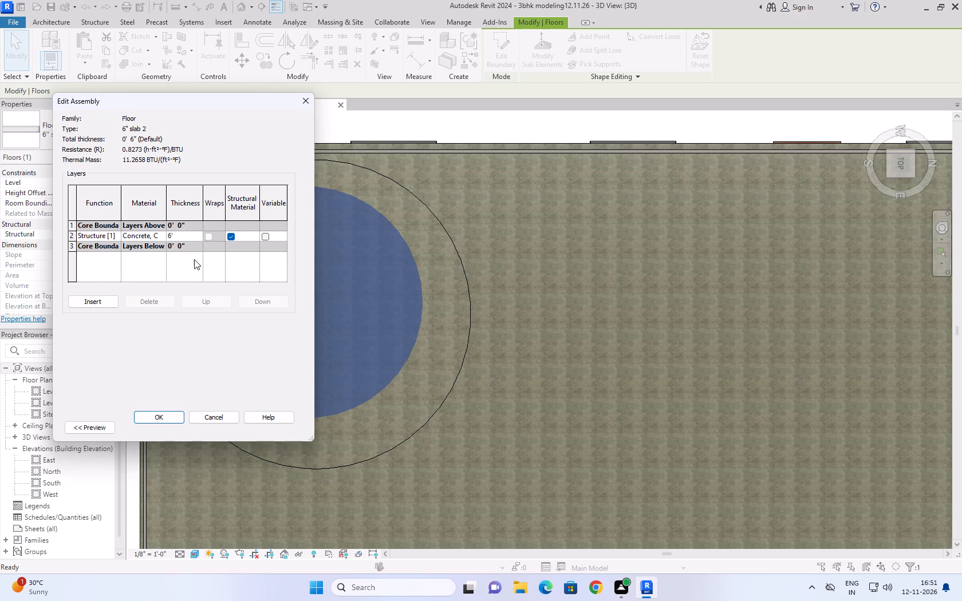
{"action": "left_click", "coordinate": [169, 417]}
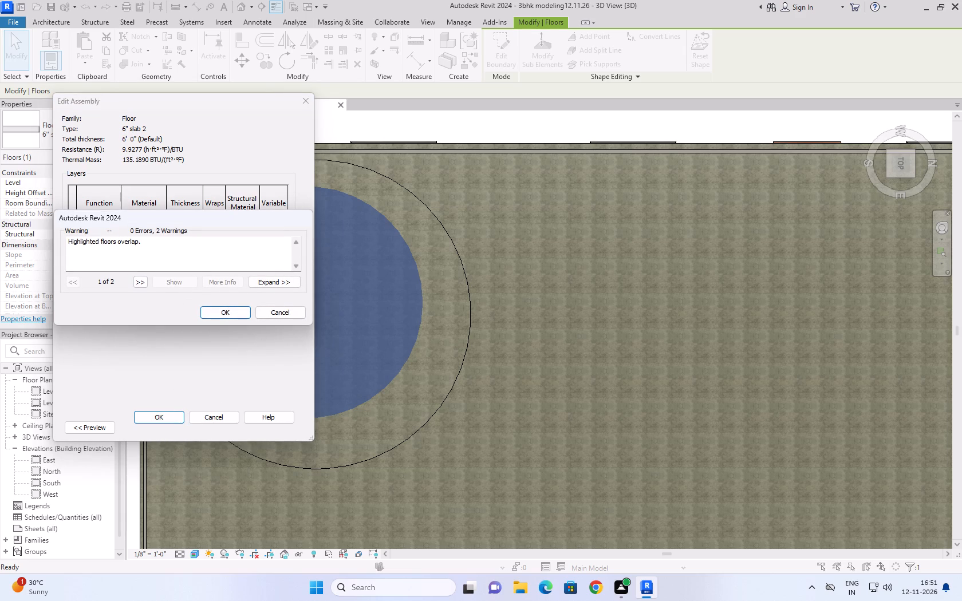
{"action": "left_click", "coordinate": [232, 310]}
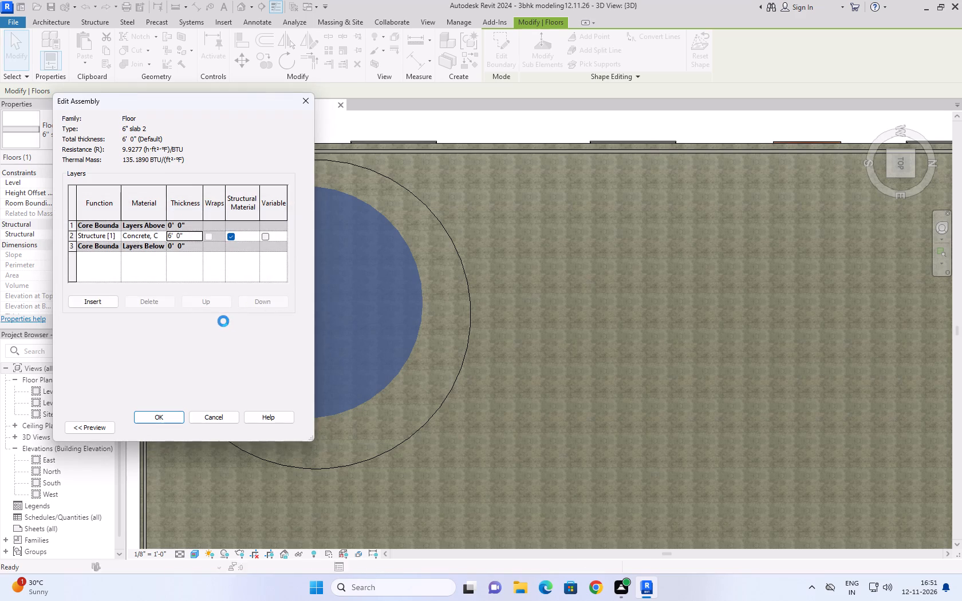
{"action": "left_click", "coordinate": [269, 429]}
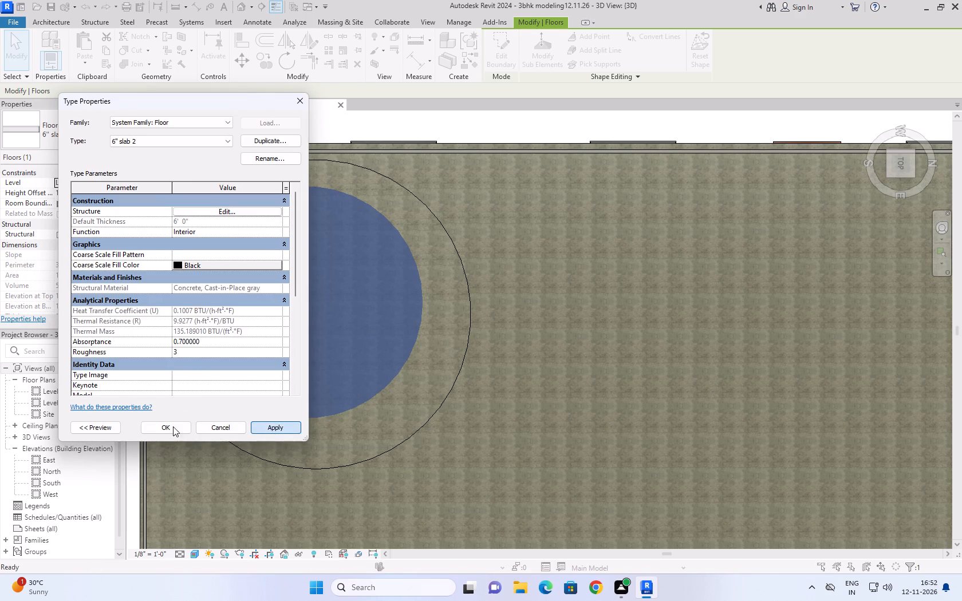
{"action": "left_click", "coordinate": [160, 426]}
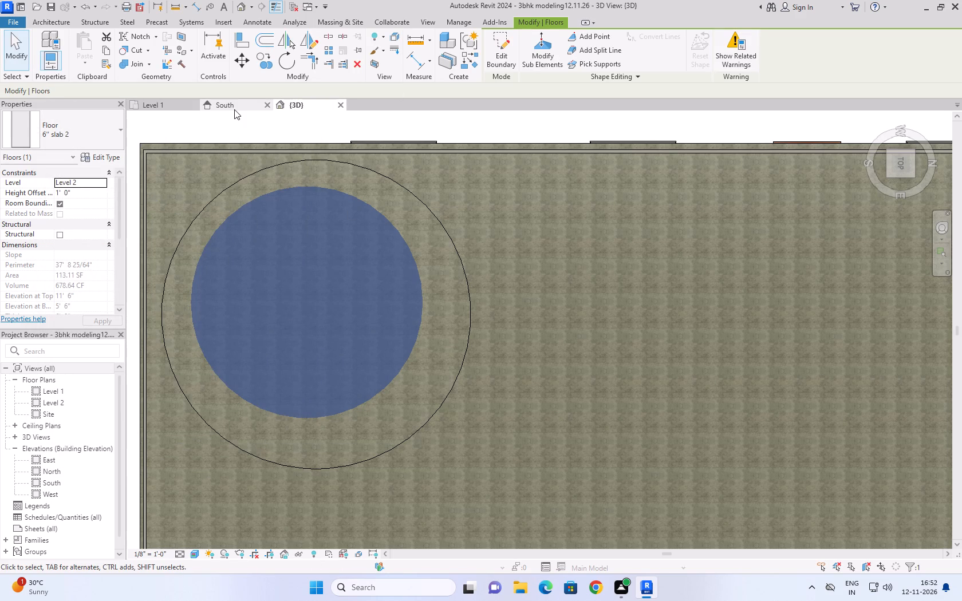
Set the 6' radius slab's height offset from Level 2 to 7' 0".
{"action": "left_click", "coordinate": [91, 193]}
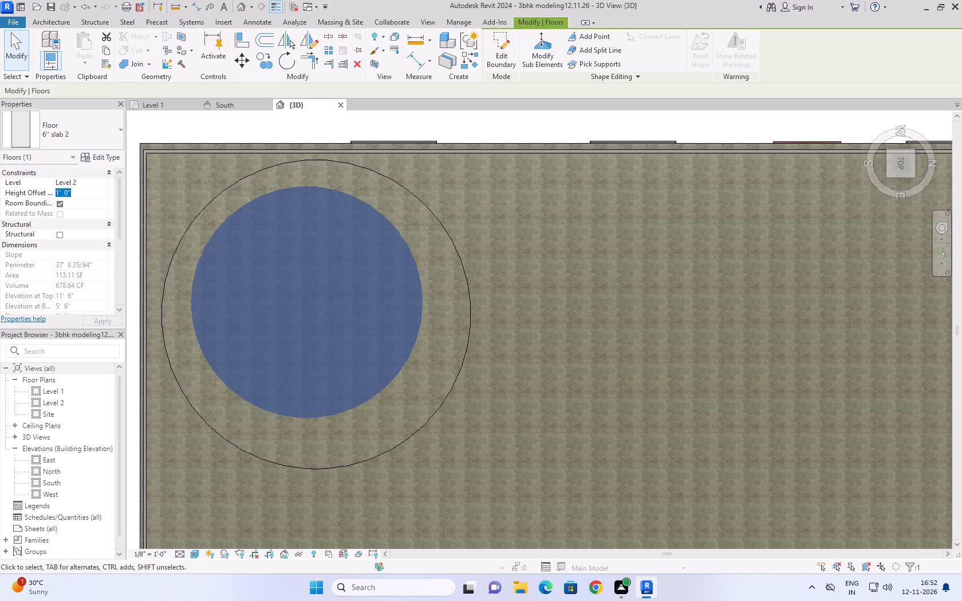
{"action": "key", "text": "6"}
{"action": "key", "text": "BackSpace"}
{"action": "type", "text": "7'"}
{"action": "left_click", "coordinate": [102, 318]}
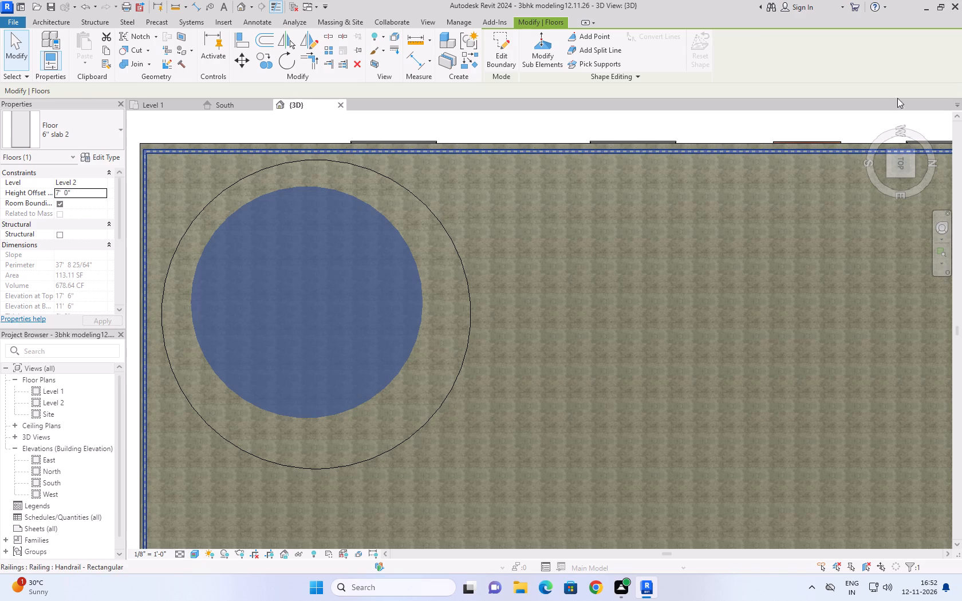
Examine in 3D how the thickened 6' radius slab sits on the 8' radius slab at the roof corner.
{"action": "left_click", "coordinate": [875, 120]}
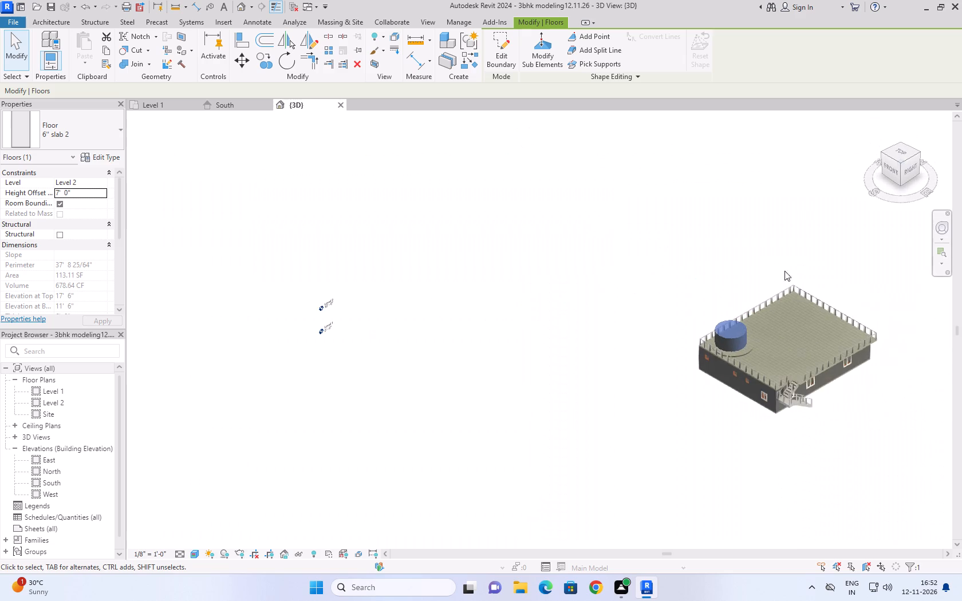
{"action": "scroll", "coordinate": [788, 360], "scroll_direction": "up", "scroll_amount": 6}
{"action": "left_click", "coordinate": [455, 186]}
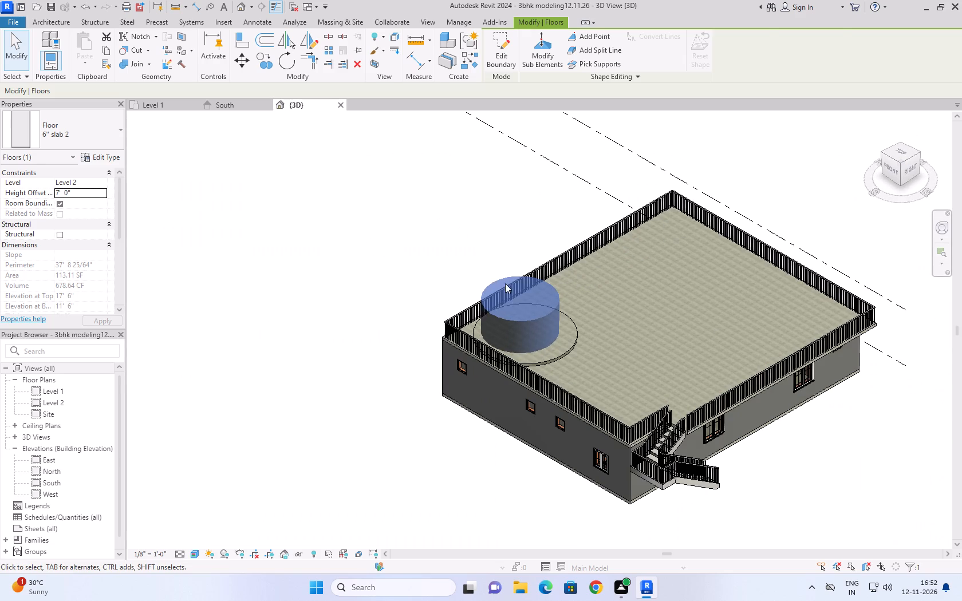
{"action": "left_click", "coordinate": [419, 268]}
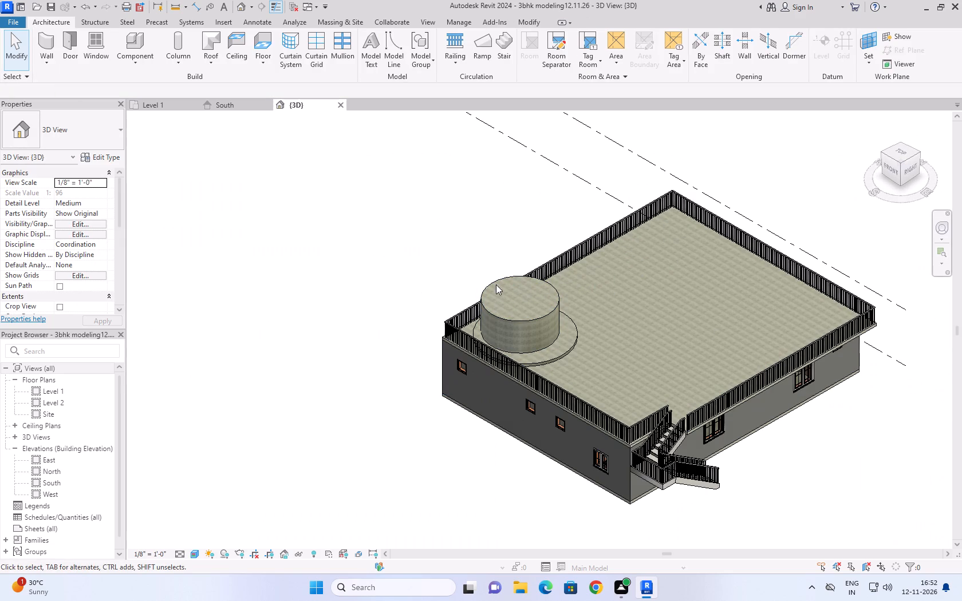
{"action": "left_click", "coordinate": [526, 319]}
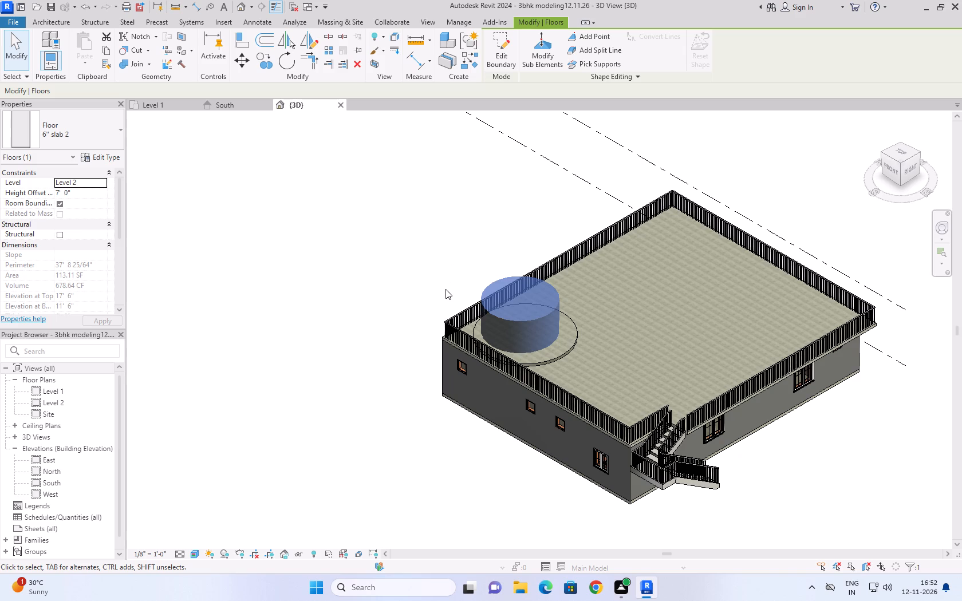
{"action": "scroll", "coordinate": [0, 600], "scroll_direction": "up", "scroll_amount": 1}
{"action": "scroll", "coordinate": [547, 330], "scroll_direction": "up", "scroll_amount": 7}
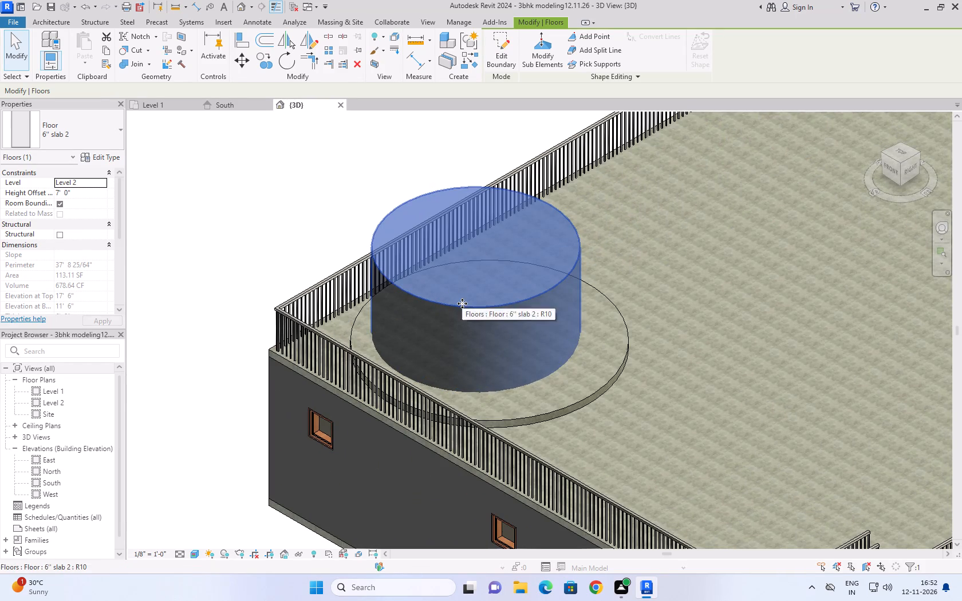
{"action": "left_click", "coordinate": [248, 199]}
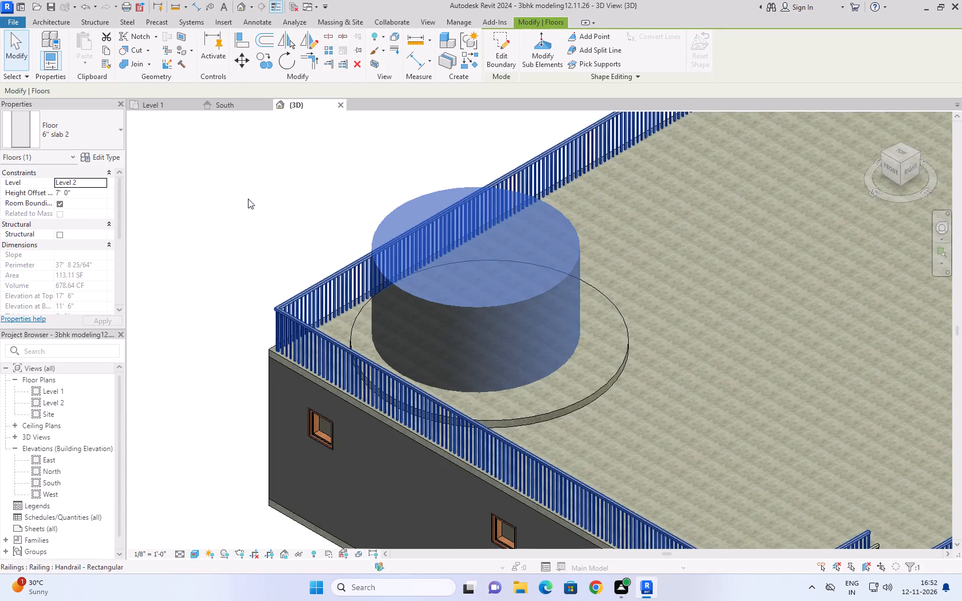
In the top view, nudge the 6' radius slab until it is centred on the 8' radius slab.
{"action": "left_click", "coordinate": [452, 305]}
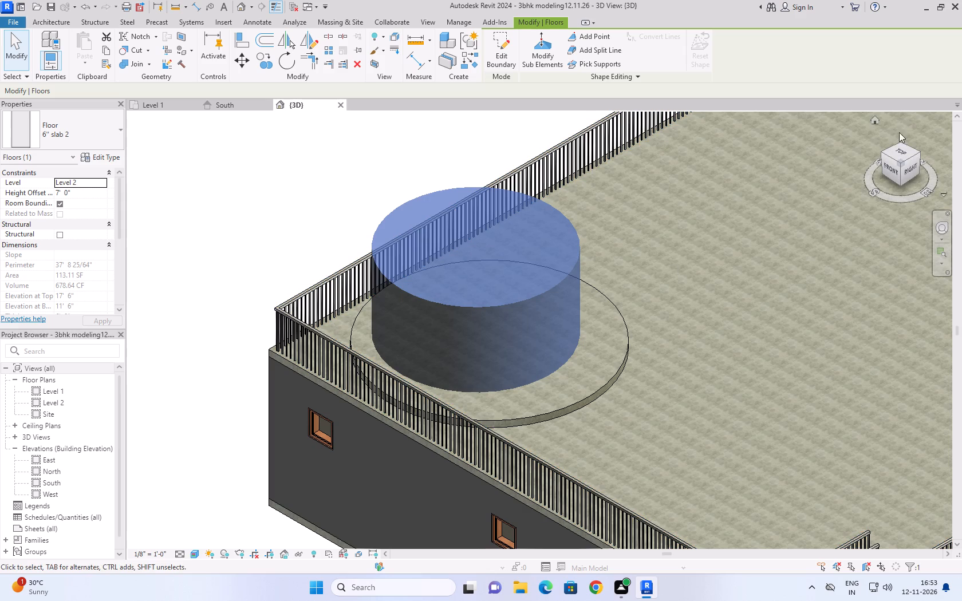
{"action": "left_click", "coordinate": [900, 155]}
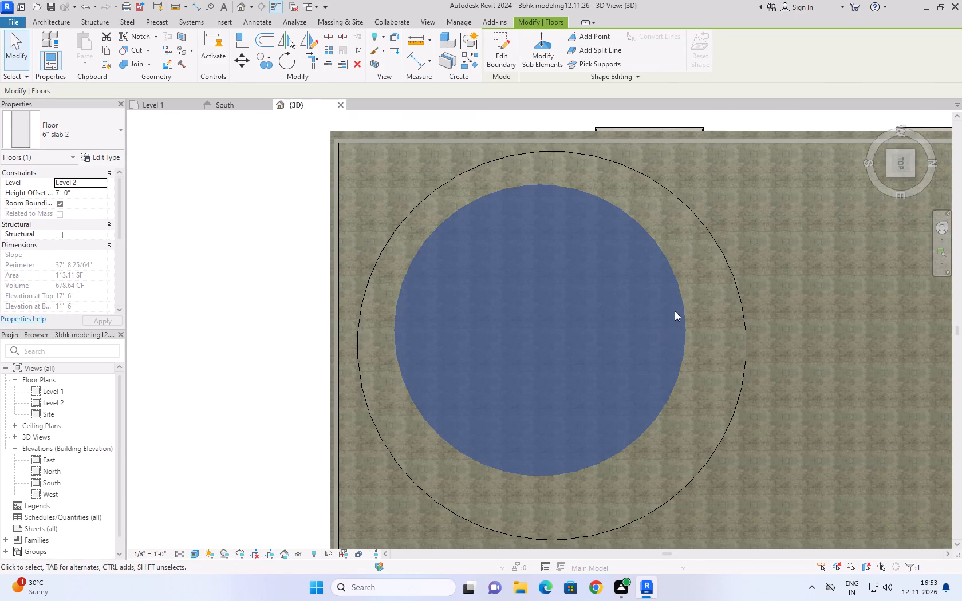
{"action": "key", "text": "Down"}
{"action": "key", "text": "Down"}
{"action": "key", "text": "Down"}
{"action": "key", "text": "Down"}
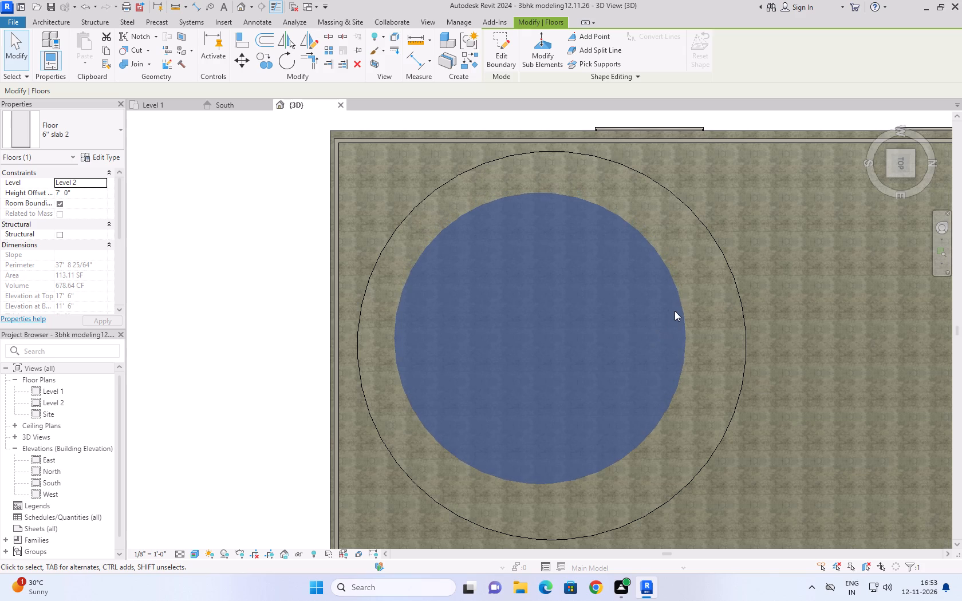
{"action": "key", "text": "Right"}
{"action": "key", "text": "Right"}
{"action": "key", "text": "Right"}
{"action": "key", "text": "Right"}
{"action": "key", "text": "Down"}
{"action": "key", "text": "Down"}
{"action": "key", "text": "Down"}
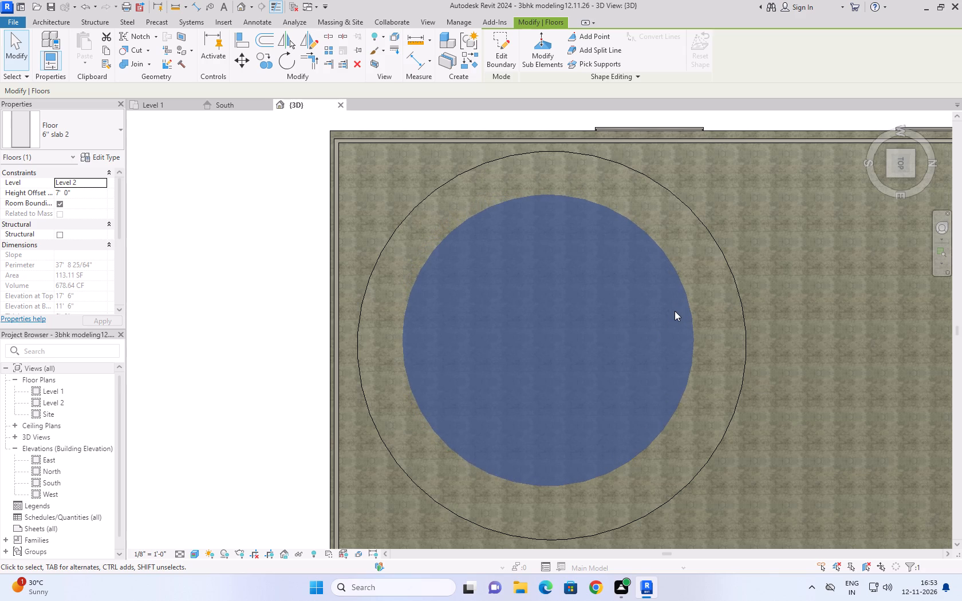
{"action": "key", "text": "Down"}
{"action": "key", "text": "Right"}
{"action": "key", "text": "Right"}
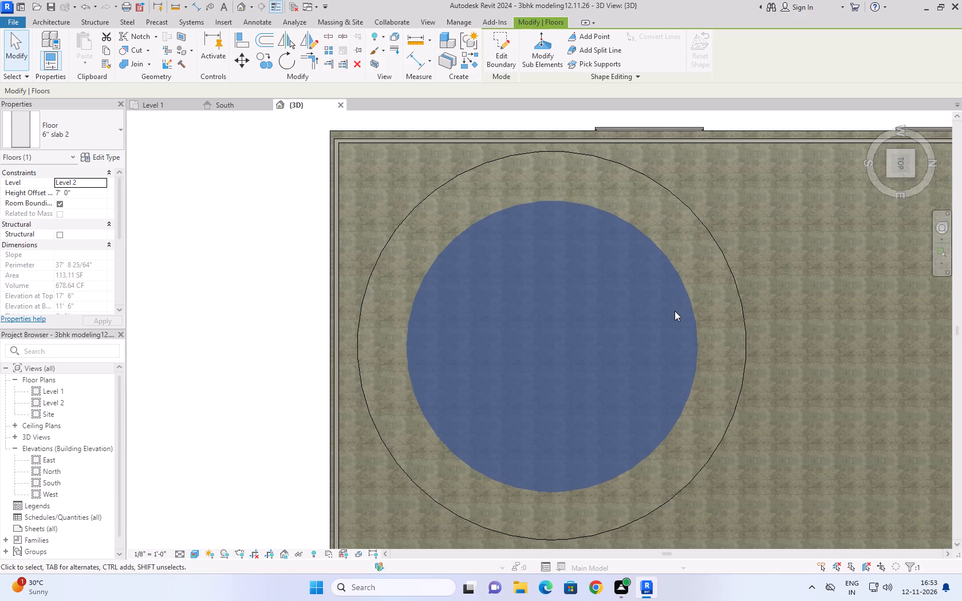
{"action": "key", "text": "Left"}
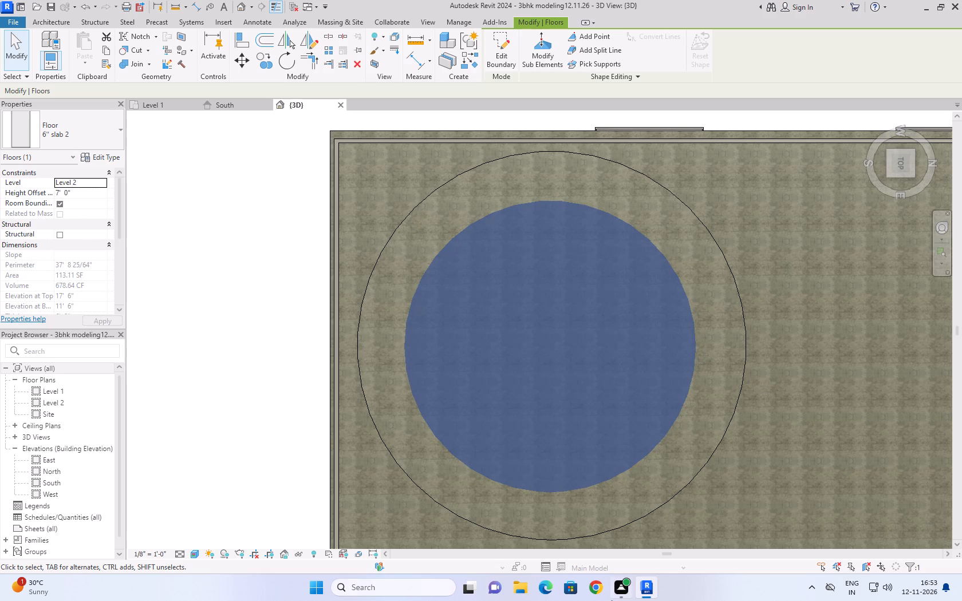
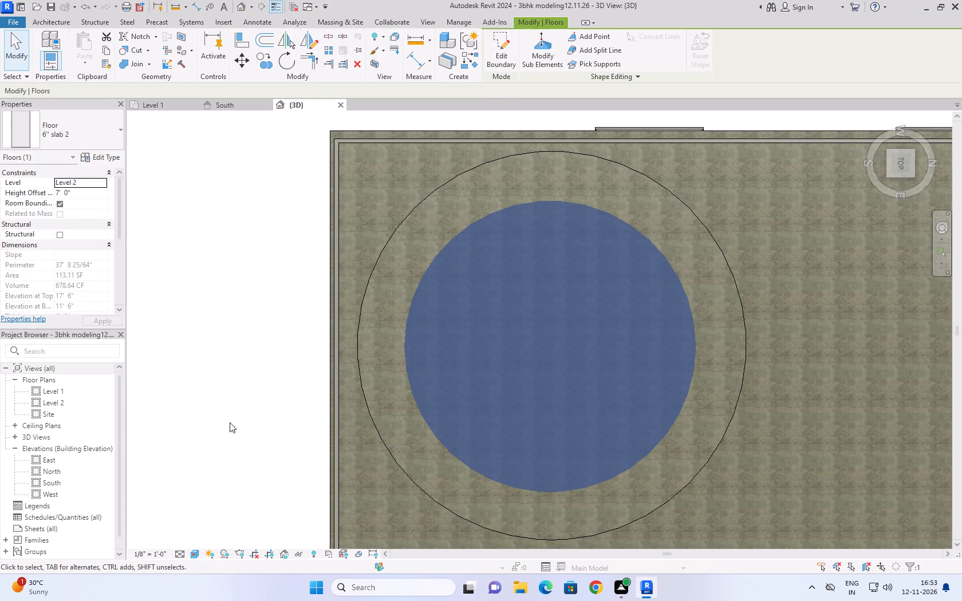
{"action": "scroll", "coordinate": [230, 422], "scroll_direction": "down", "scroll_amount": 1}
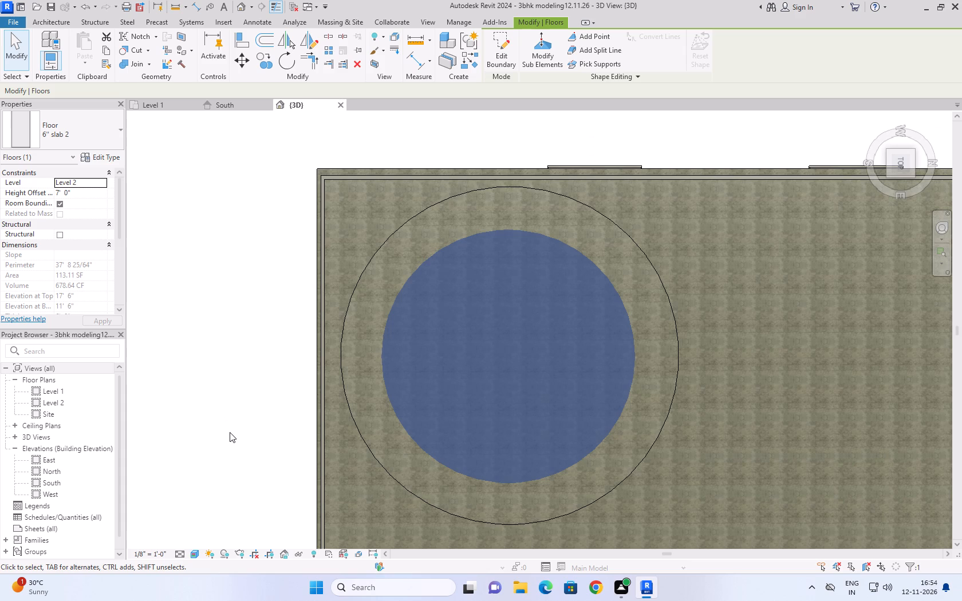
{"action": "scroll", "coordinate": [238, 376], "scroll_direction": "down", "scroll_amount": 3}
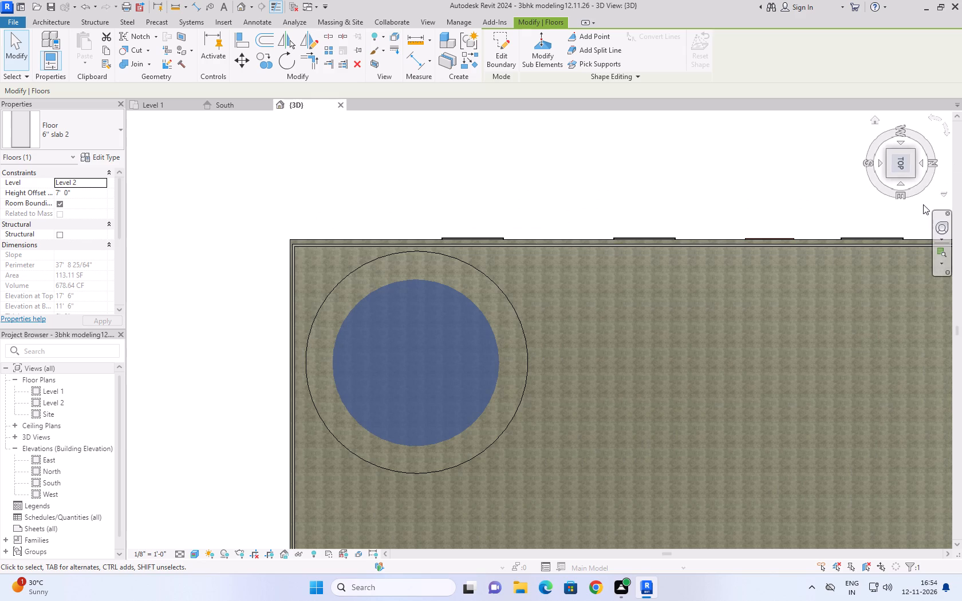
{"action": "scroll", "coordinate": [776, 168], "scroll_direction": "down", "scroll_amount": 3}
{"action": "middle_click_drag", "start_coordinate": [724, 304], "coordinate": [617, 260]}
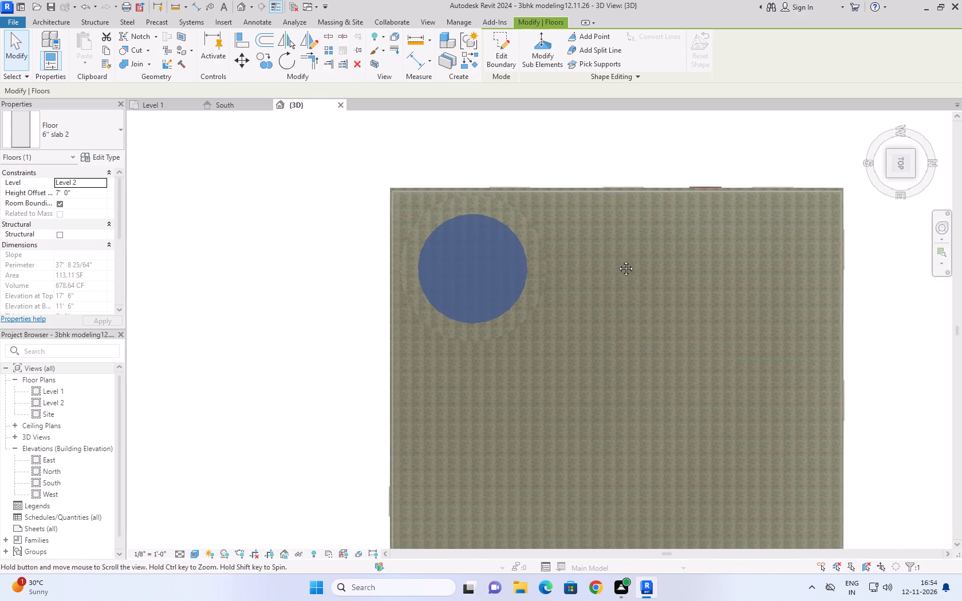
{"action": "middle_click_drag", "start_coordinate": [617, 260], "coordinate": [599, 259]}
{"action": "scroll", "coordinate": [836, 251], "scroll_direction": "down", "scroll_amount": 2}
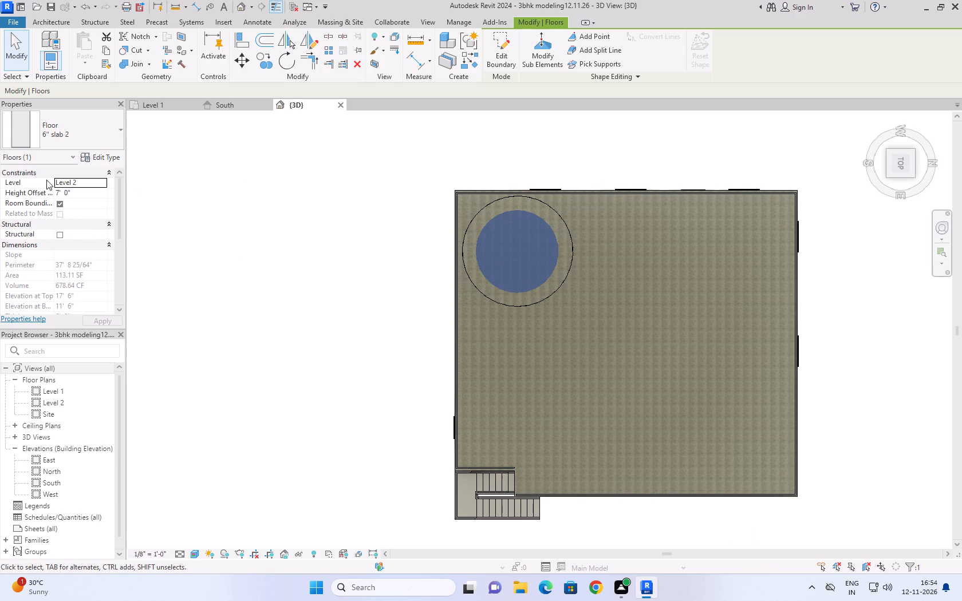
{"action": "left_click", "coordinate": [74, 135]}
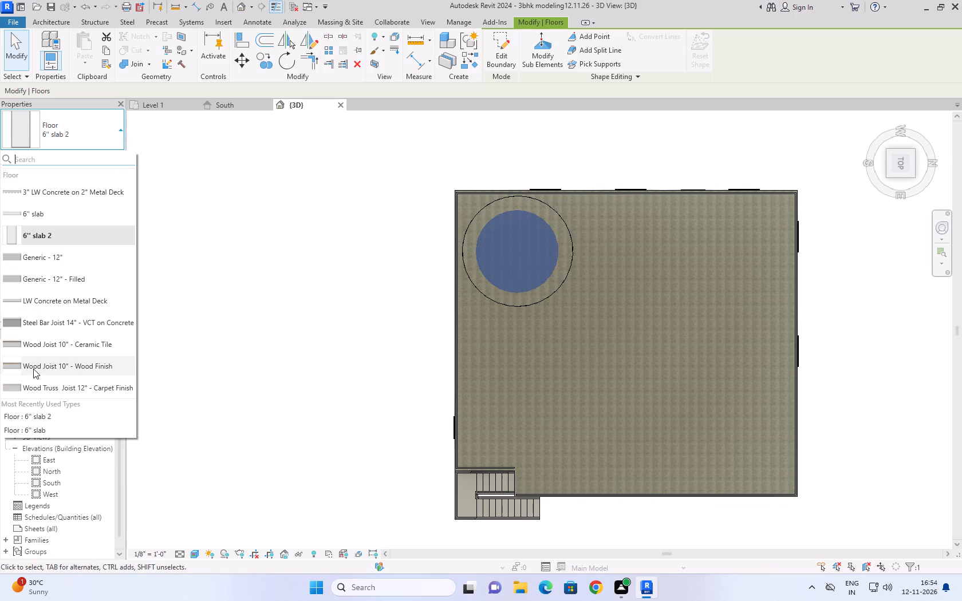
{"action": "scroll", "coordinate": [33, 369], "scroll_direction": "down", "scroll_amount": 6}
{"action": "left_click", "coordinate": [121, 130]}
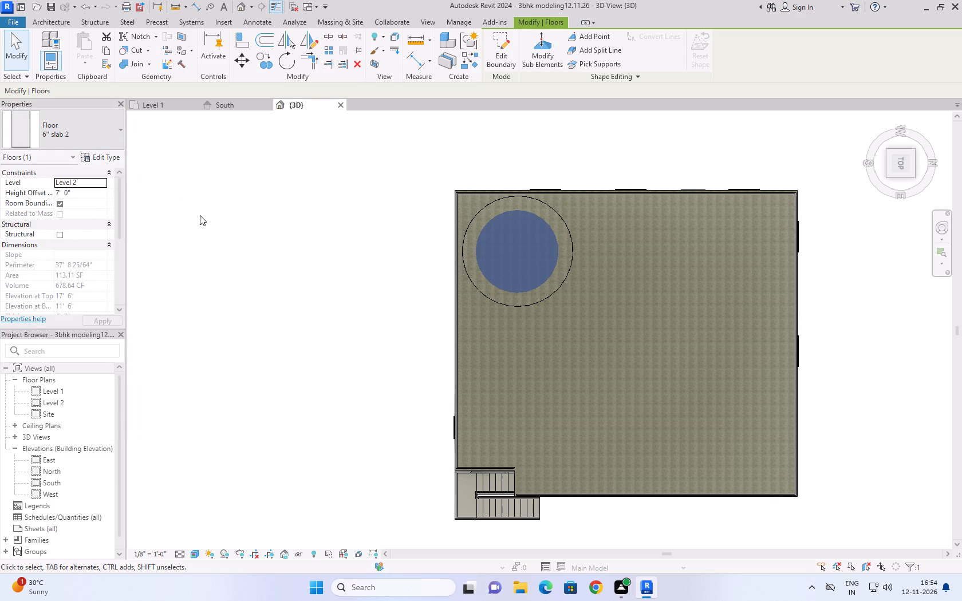
Start the Paint tool and look through the project materials for a finish for the 6' radius slab.
{"action": "type", "text": "pt"}
{"action": "left_click", "coordinate": [435, 265]}
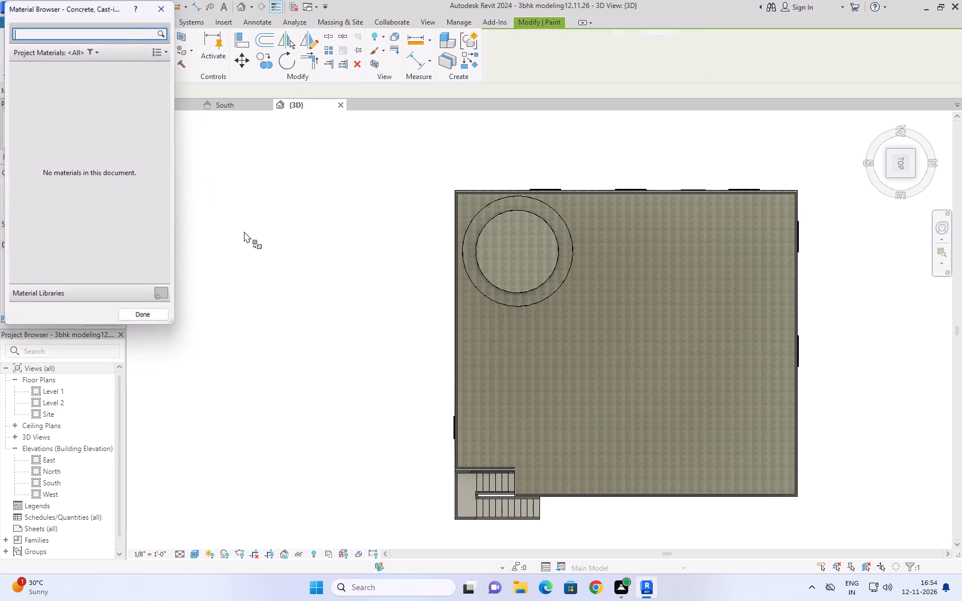
{"action": "scroll", "coordinate": [65, 212], "scroll_direction": "down", "scroll_amount": 13}
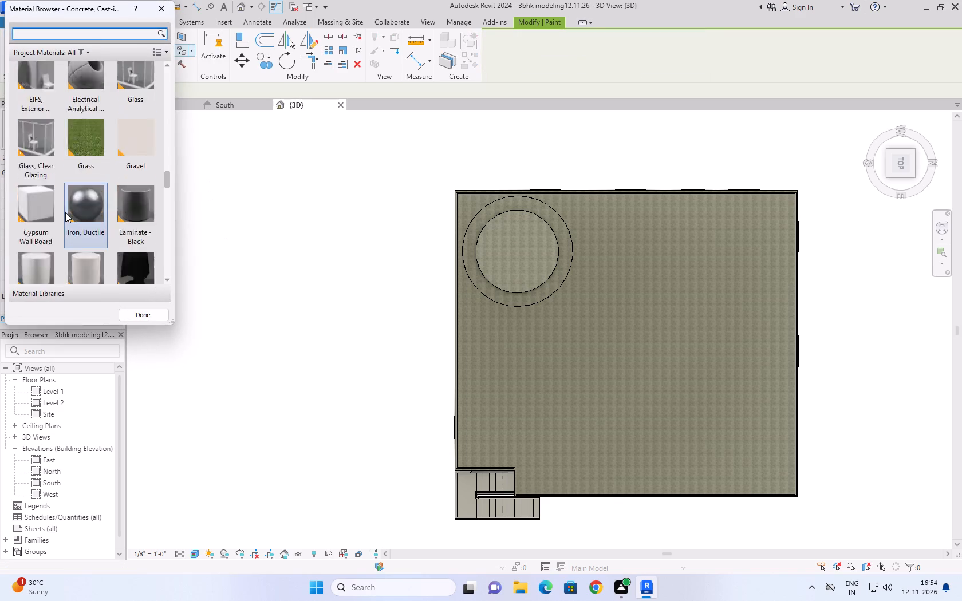
{"action": "scroll", "coordinate": [65, 212], "scroll_direction": "down", "scroll_amount": 17}
{"action": "scroll", "coordinate": [65, 212], "scroll_direction": "up", "scroll_amount": 6}
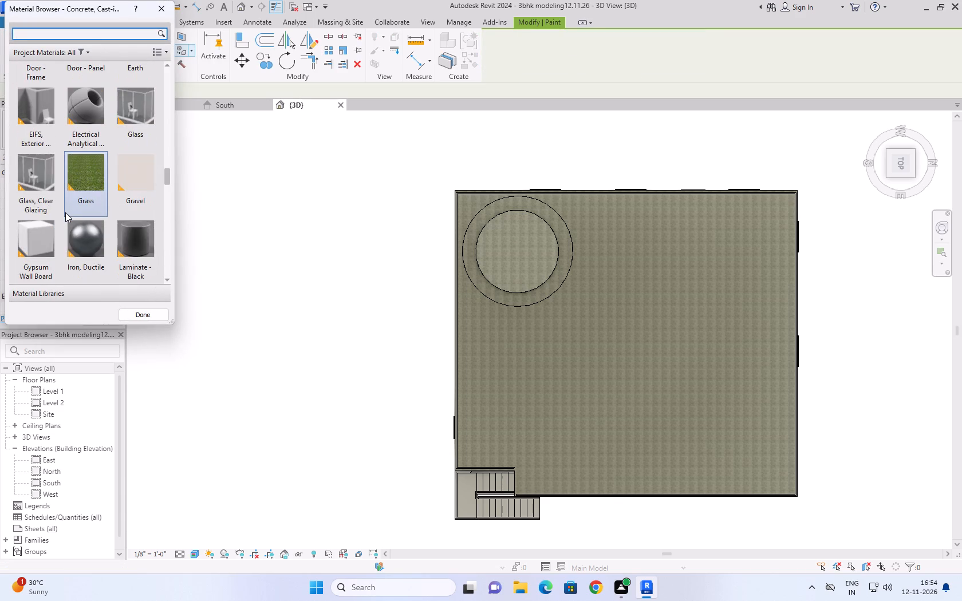
{"action": "scroll", "coordinate": [65, 212], "scroll_direction": "up", "scroll_amount": 3}
{"action": "scroll", "coordinate": [65, 212], "scroll_direction": "down", "scroll_amount": 3}
{"action": "scroll", "coordinate": [65, 212], "scroll_direction": "up", "scroll_amount": 2}
{"action": "scroll", "coordinate": [65, 212], "scroll_direction": "down", "scroll_amount": 5}
{"action": "scroll", "coordinate": [65, 212], "scroll_direction": "up", "scroll_amount": 5}
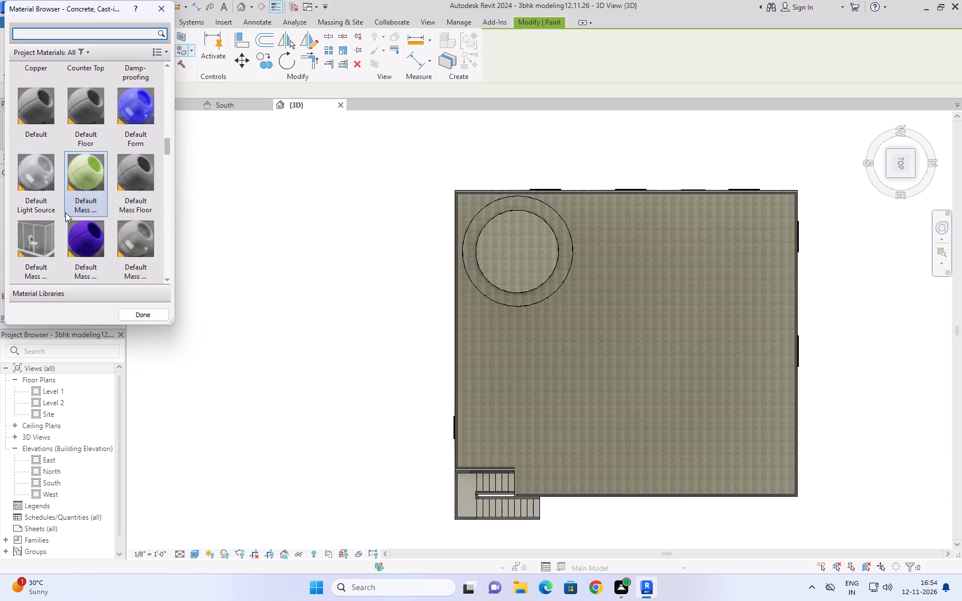
{"action": "scroll", "coordinate": [65, 212], "scroll_direction": "up", "scroll_amount": 1}
{"action": "scroll", "coordinate": [65, 212], "scroll_direction": "down", "scroll_amount": 1}
{"action": "scroll", "coordinate": [65, 212], "scroll_direction": "up", "scroll_amount": 6}
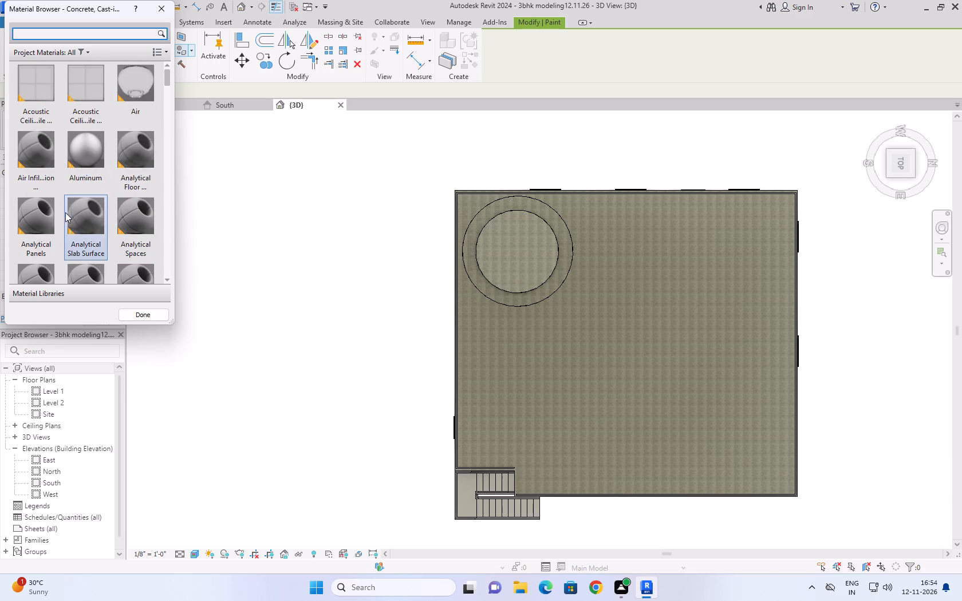
{"action": "scroll", "coordinate": [65, 212], "scroll_direction": "up", "scroll_amount": 2}
Search the project materials for water and paint the top face of the 6' radius slab with the Water material.
{"action": "left_click", "coordinate": [75, 36]}
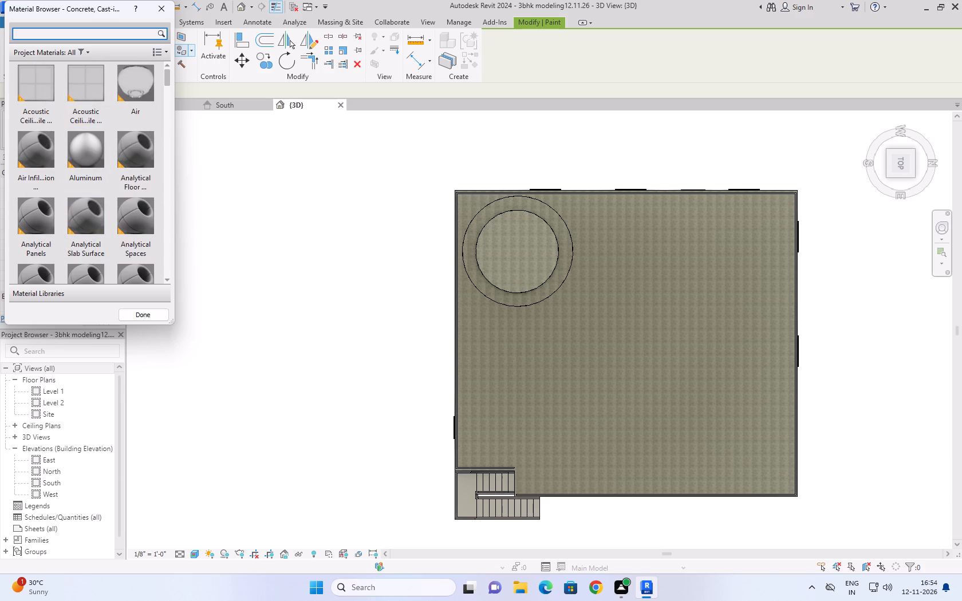
{"action": "type", "text": "warer"}
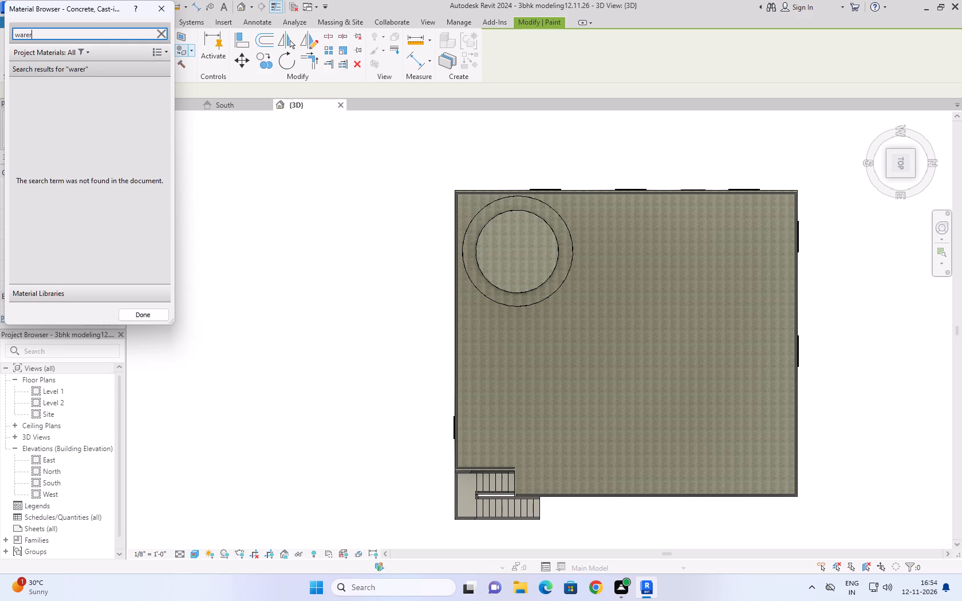
{"action": "left_click", "coordinate": [74, 34]}
{"action": "key", "text": "BackSpace"}
{"action": "key", "text": "BackSpace"}
{"action": "key", "text": "BackSpace"}
{"action": "type", "text": "ter"}
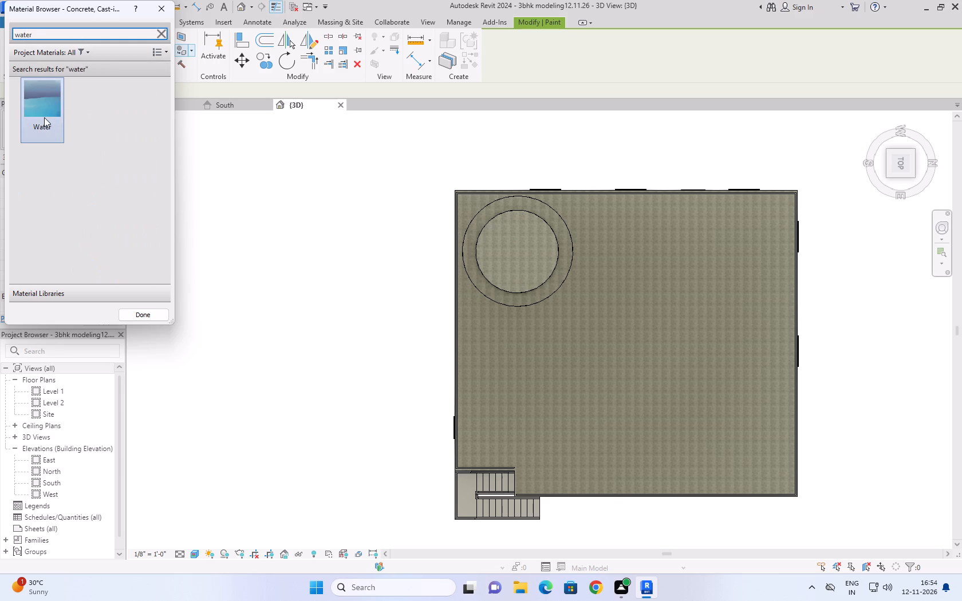
{"action": "left_click", "coordinate": [44, 117]}
{"action": "double_click", "coordinate": [47, 108]}
{"action": "left_click", "coordinate": [507, 260]}
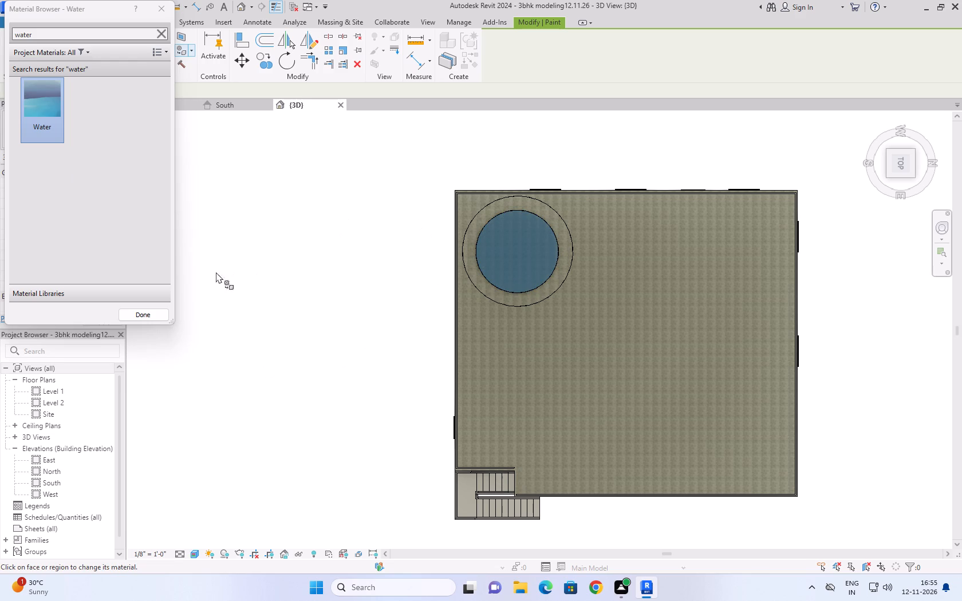
{"action": "left_click", "coordinate": [154, 315]}
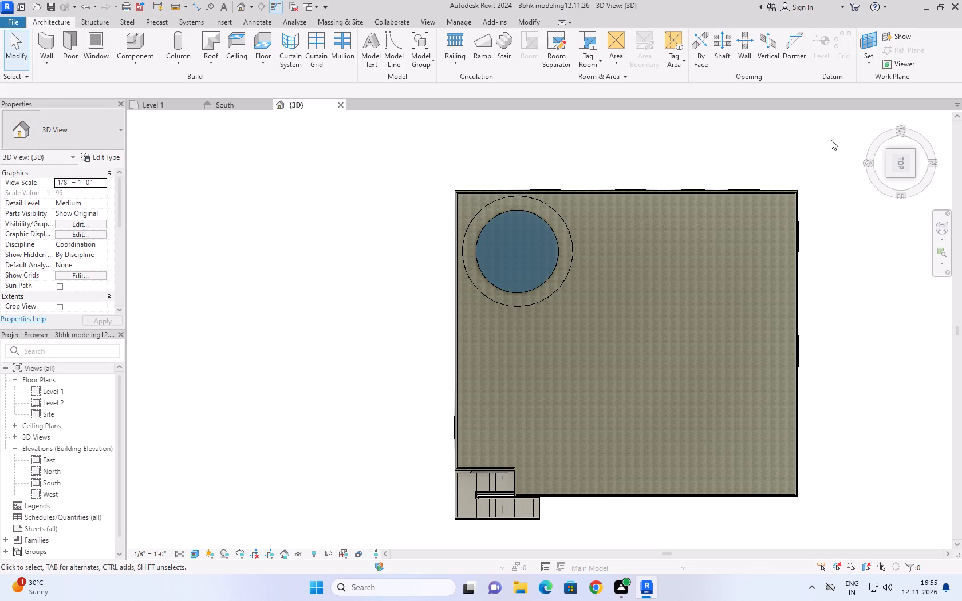
Examine the painted 6' radius slab and the roof in 3D from several sides.
{"action": "left_click", "coordinate": [875, 124]}
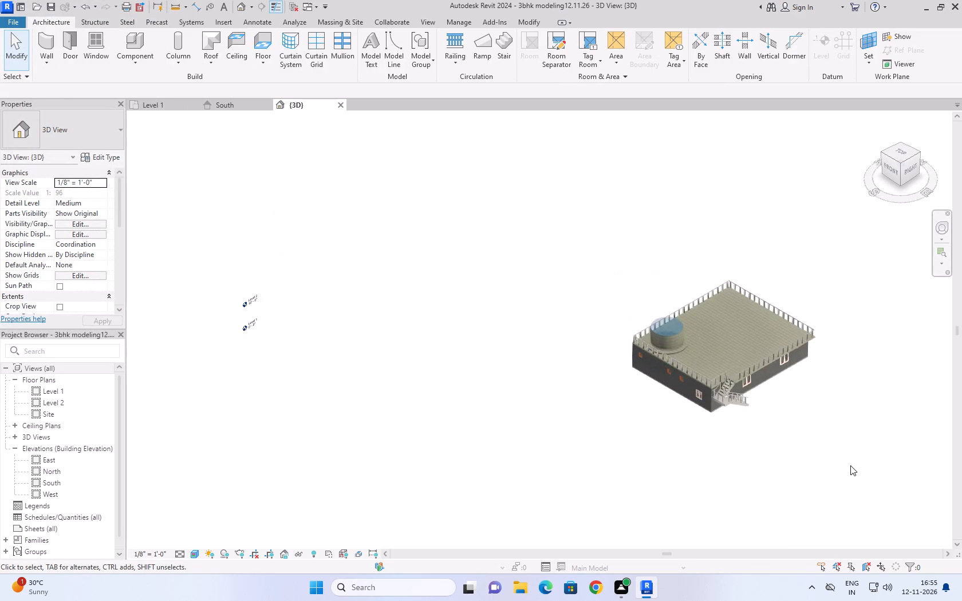
{"action": "scroll", "coordinate": [850, 466], "scroll_direction": "up", "scroll_amount": 5}
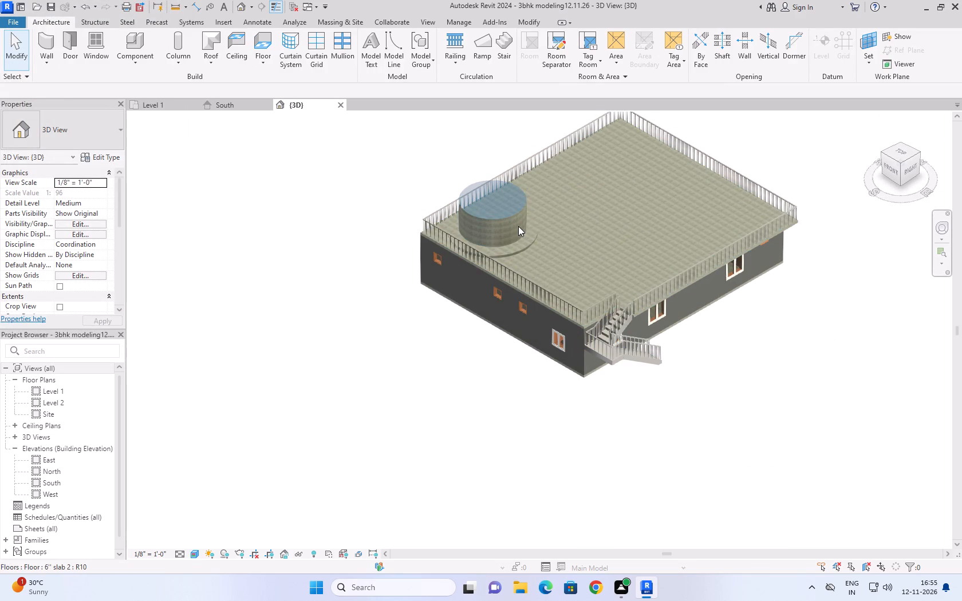
{"action": "left_click", "coordinate": [345, 330]}
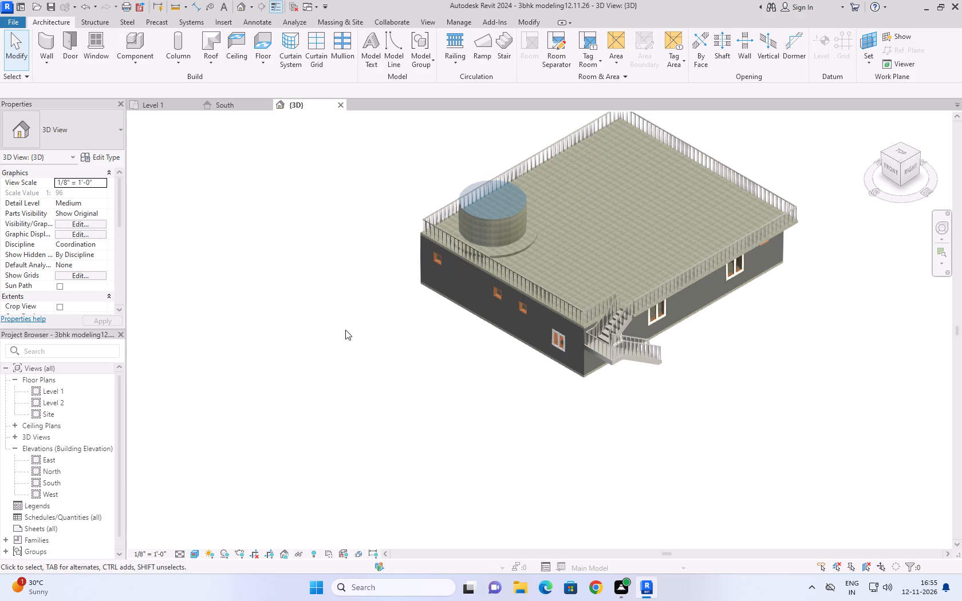
{"action": "left_click", "coordinate": [196, 557]}
{"action": "left_click", "coordinate": [206, 540]}
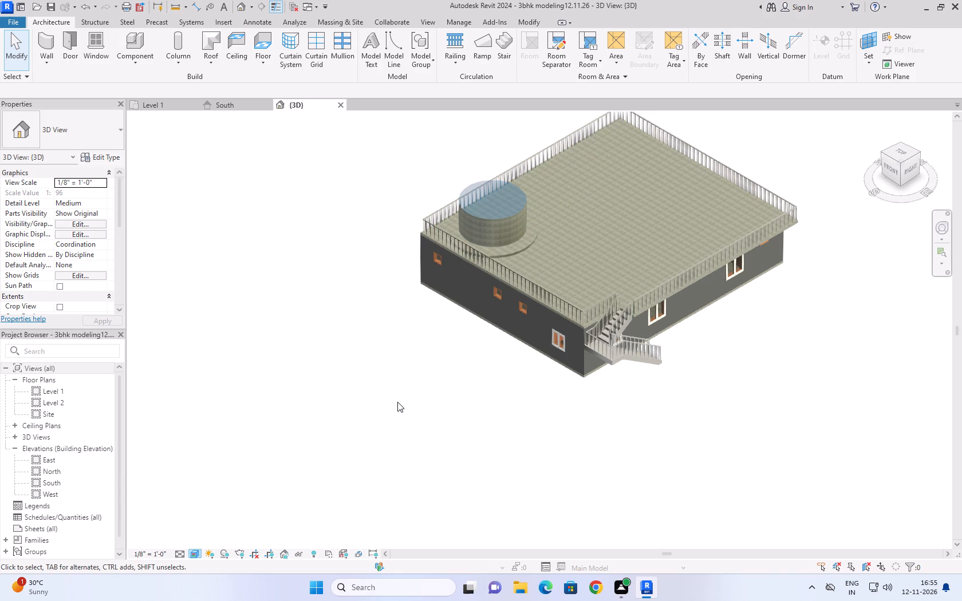
{"action": "left_click", "coordinate": [397, 402]}
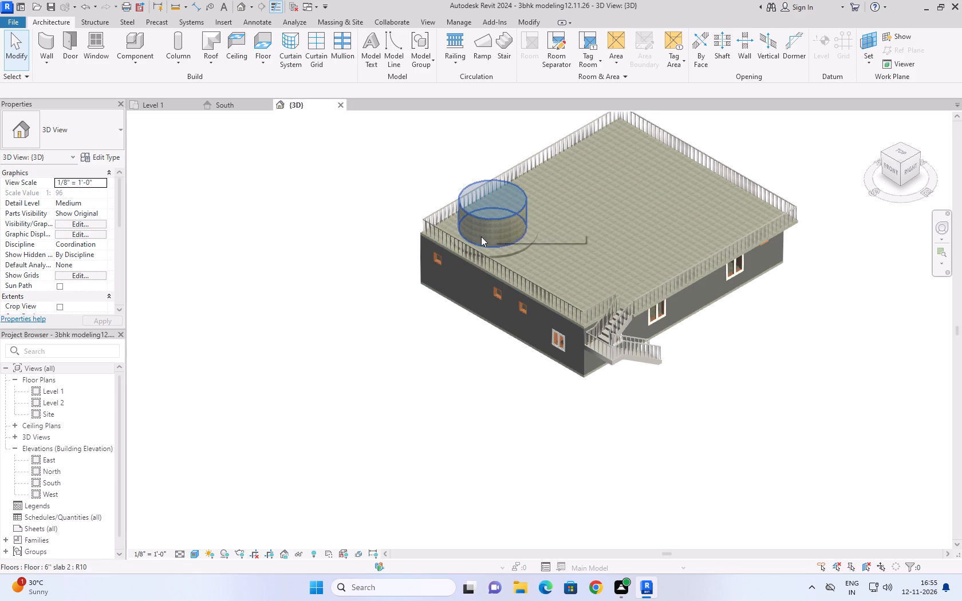
{"action": "left_click", "coordinate": [241, 397]}
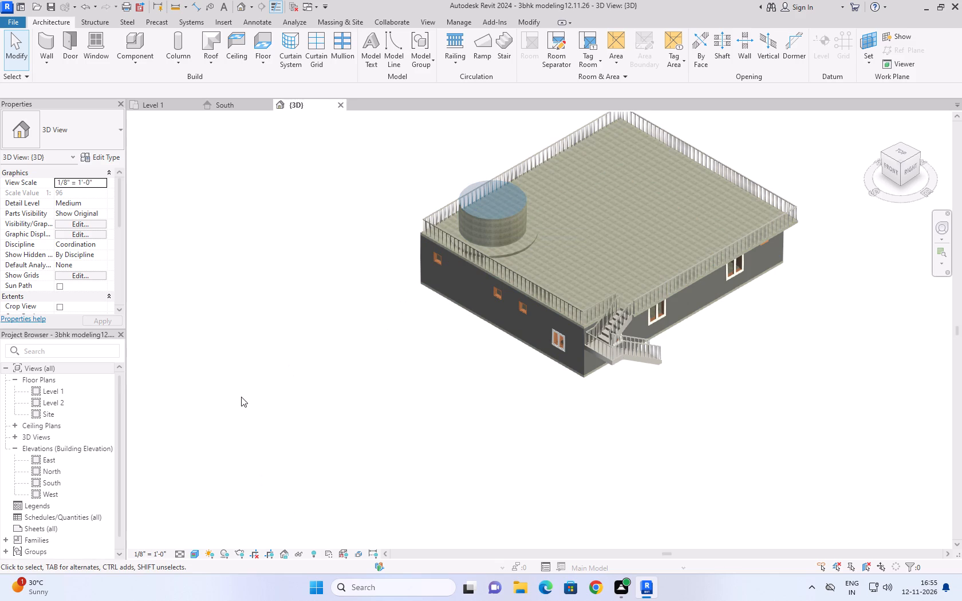
{"action": "middle_click_drag", "start_coordinate": [241, 397], "coordinate": [172, 362], "text": "shift"}
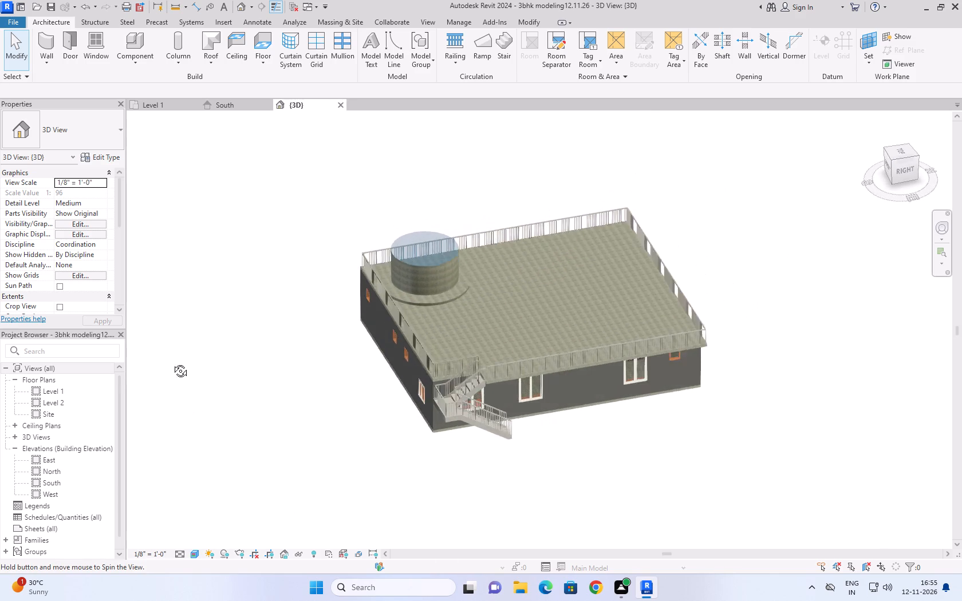
{"action": "middle_click_drag", "start_coordinate": [172, 362], "coordinate": [172, 359], "text": "shift"}
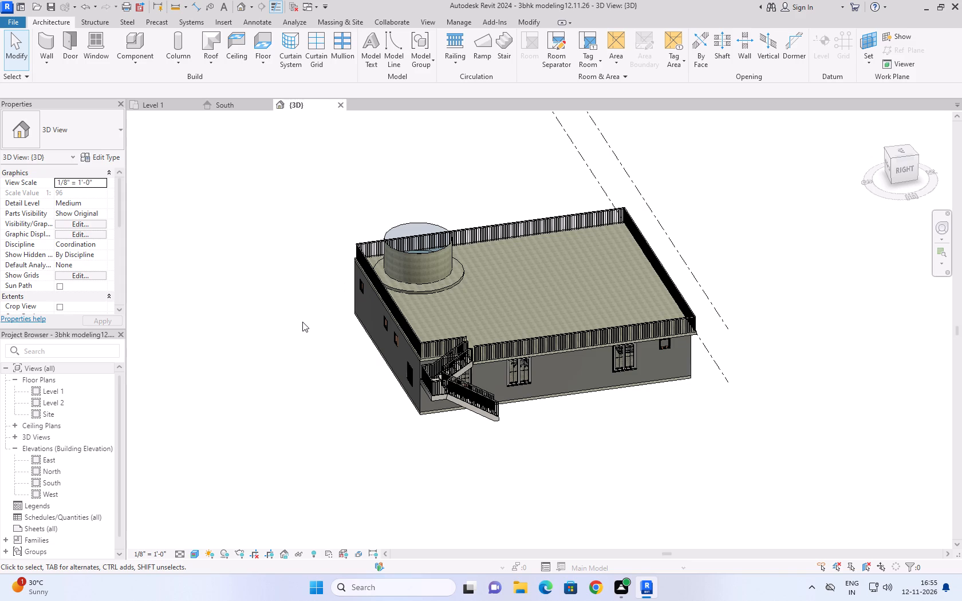
{"action": "middle_click_drag", "start_coordinate": [312, 335], "coordinate": [413, 425], "text": "shift"}
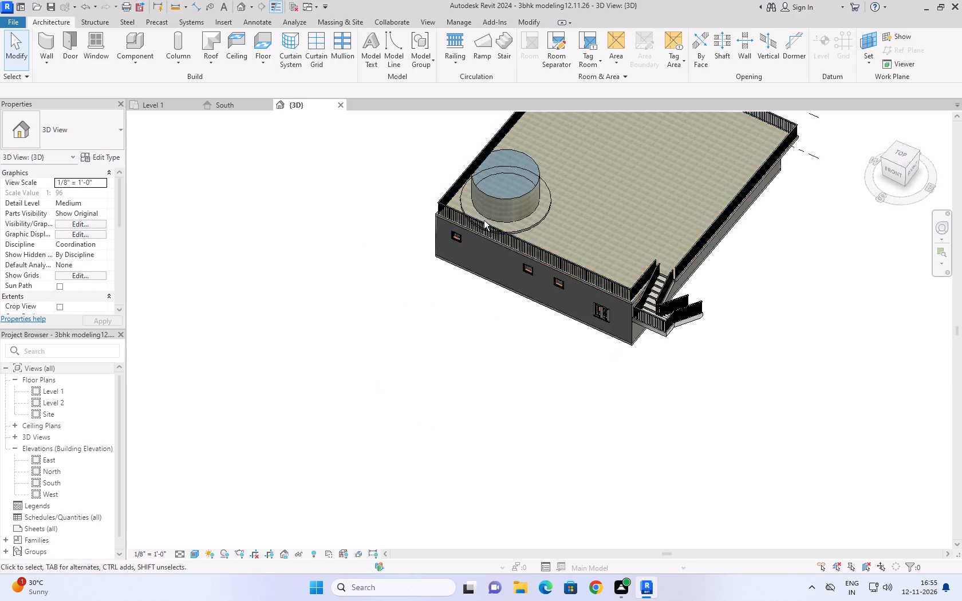
{"action": "middle_click_drag", "start_coordinate": [496, 212], "coordinate": [416, 370]}
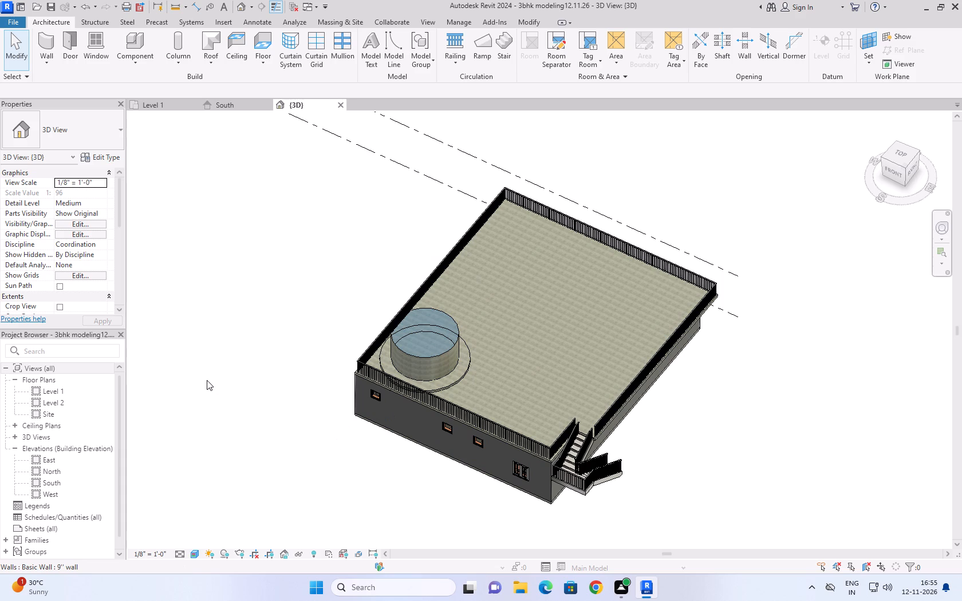
In the South elevation, paint the curved side face of the 6' radius slab with the Water material, and return to the 3D view.
{"action": "left_click", "coordinate": [231, 110]}
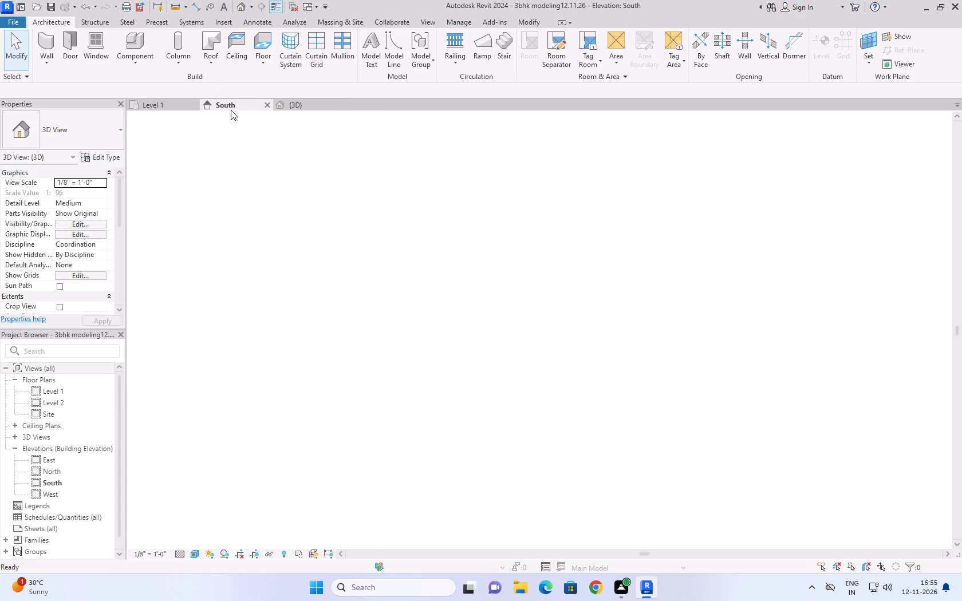
{"action": "scroll", "coordinate": [325, 441], "scroll_direction": "down", "scroll_amount": 3}
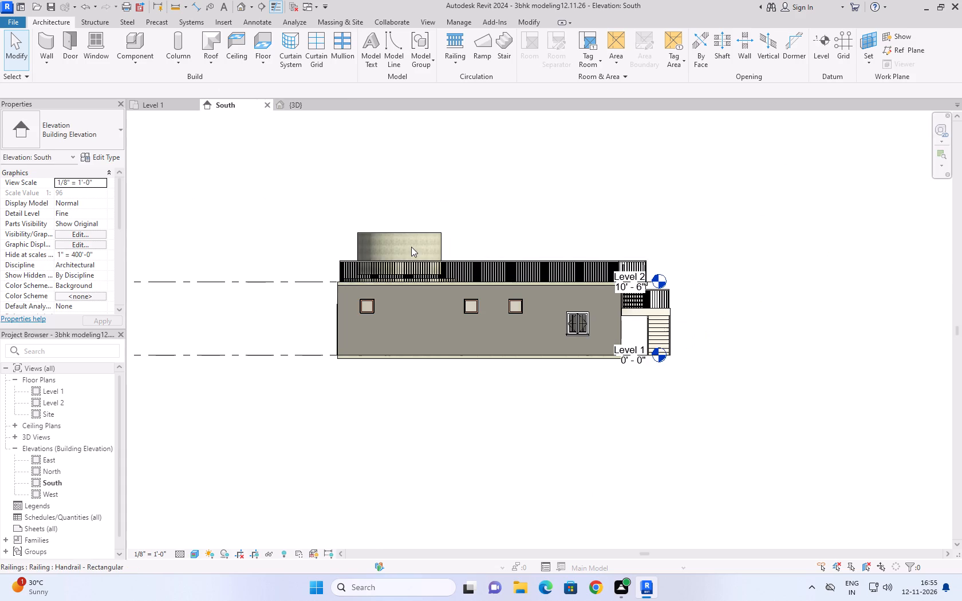
{"action": "type", "text": "pt"}
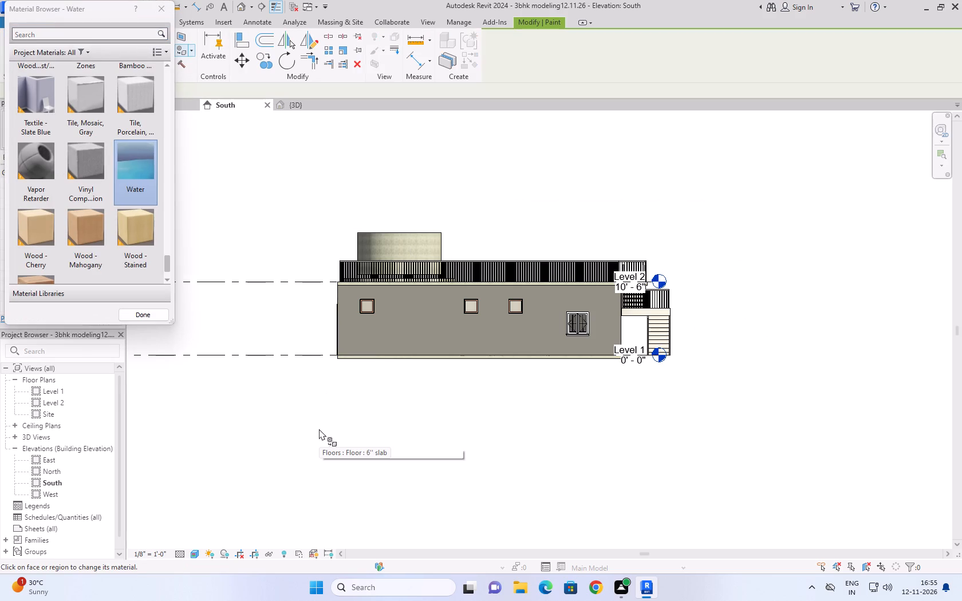
{"action": "double_click", "coordinate": [128, 165]}
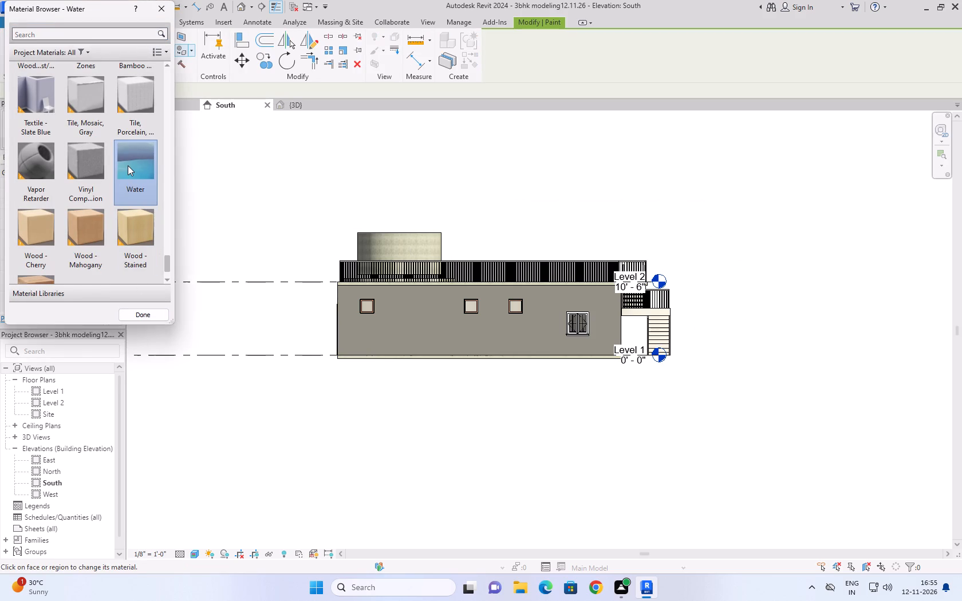
{"action": "left_click", "coordinate": [392, 241]}
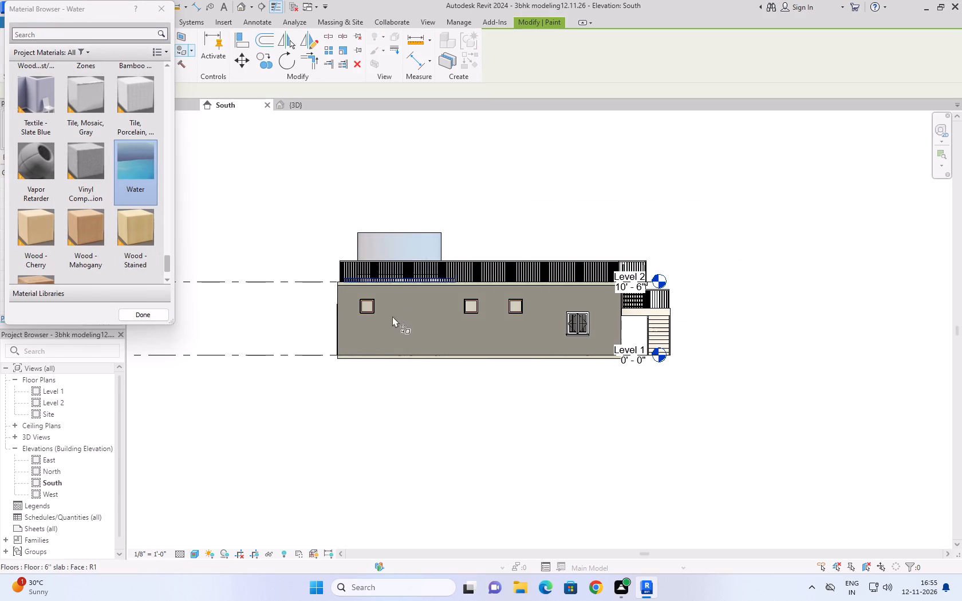
{"action": "left_click", "coordinate": [157, 8]}
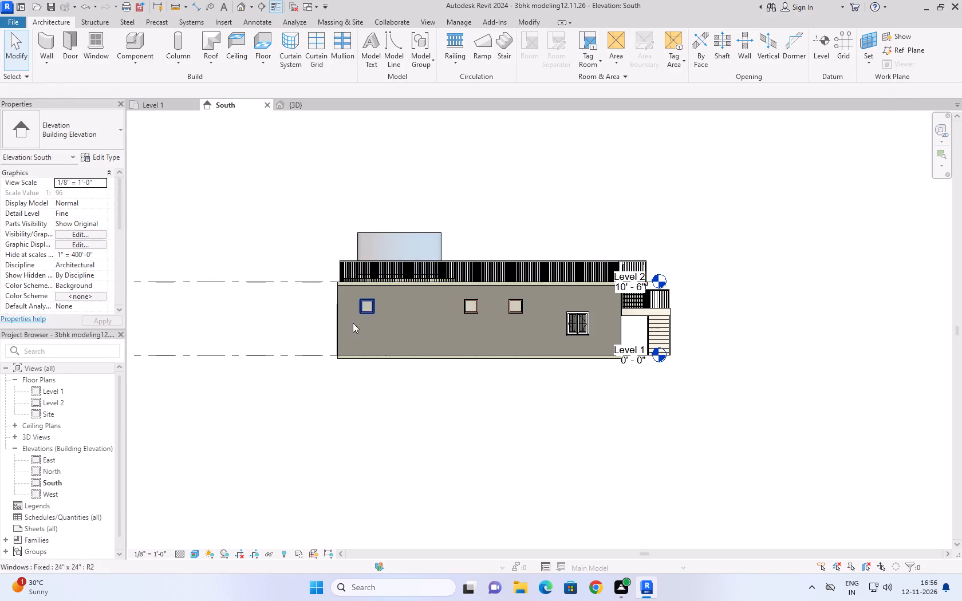
{"action": "left_click", "coordinate": [301, 105]}
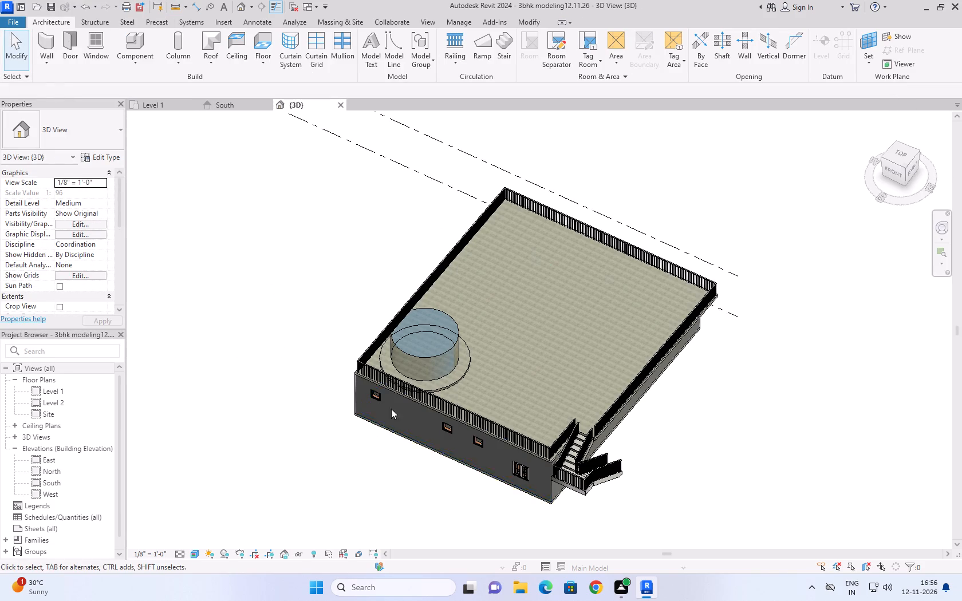
Paint the remaining half of the 6' radius slab's curved side face with the Water material and finish painting.
{"action": "scroll", "coordinate": [427, 396], "scroll_direction": "up", "scroll_amount": 8}
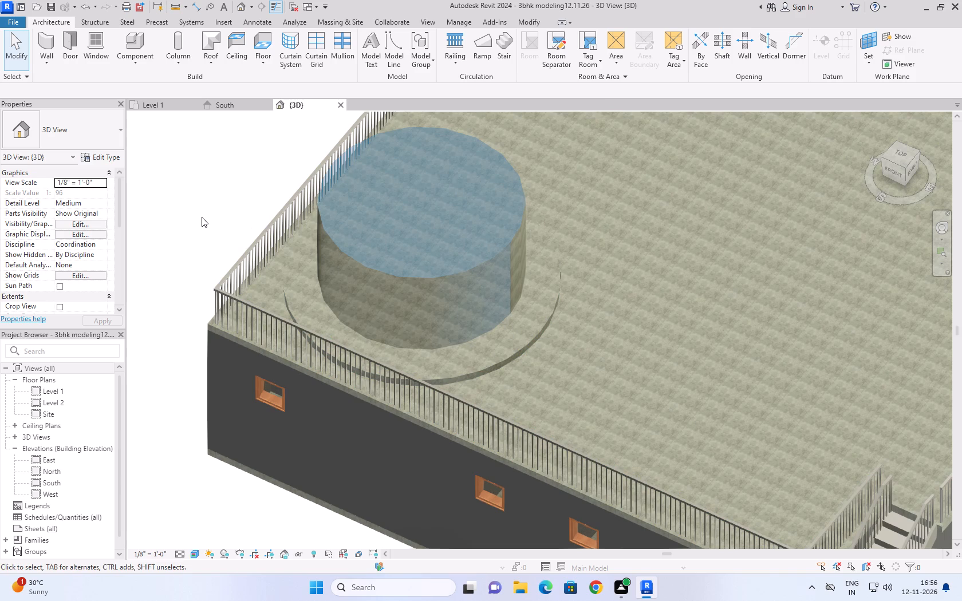
{"action": "type", "text": "pt"}
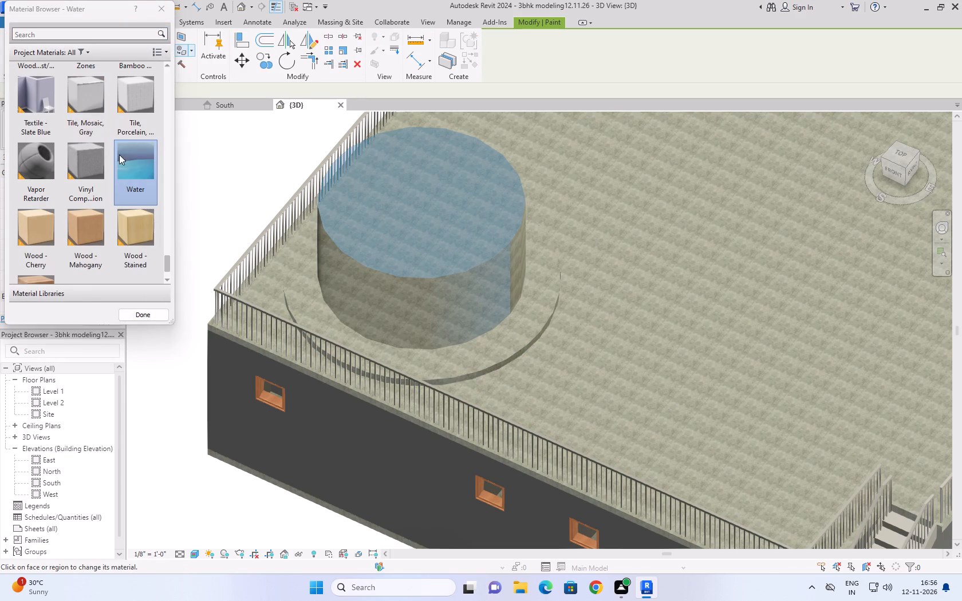
{"action": "left_click", "coordinate": [141, 173]}
{"action": "left_click", "coordinate": [141, 173]}
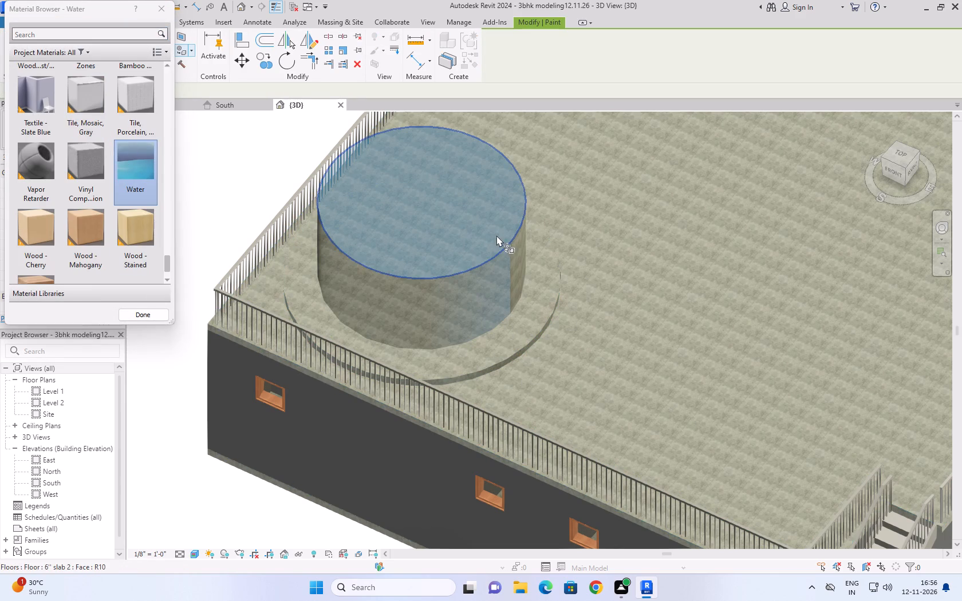
{"action": "left_click", "coordinate": [516, 255]}
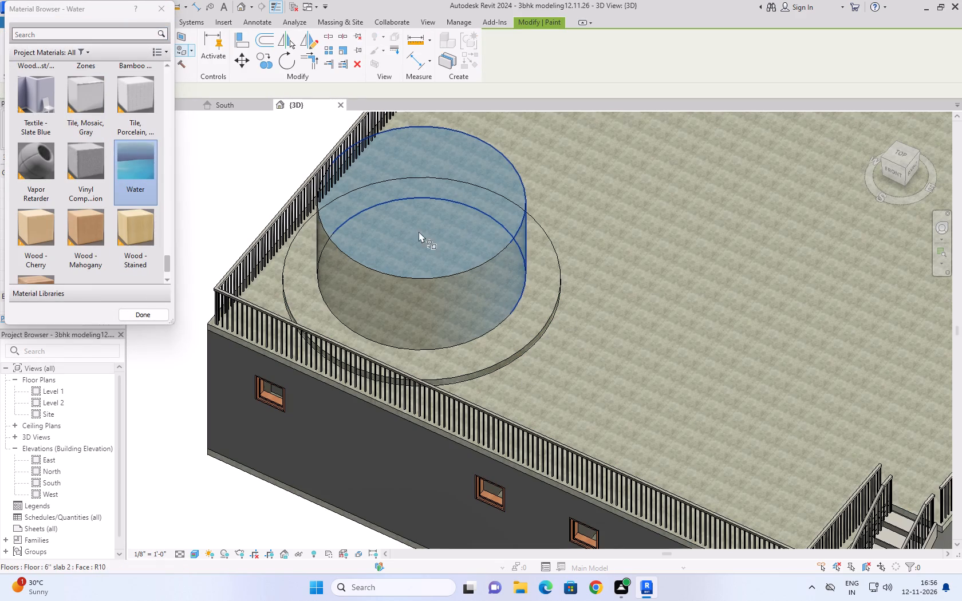
{"action": "left_click", "coordinate": [144, 312]}
{"action": "scroll", "coordinate": [224, 300], "scroll_direction": "down", "scroll_amount": 3}
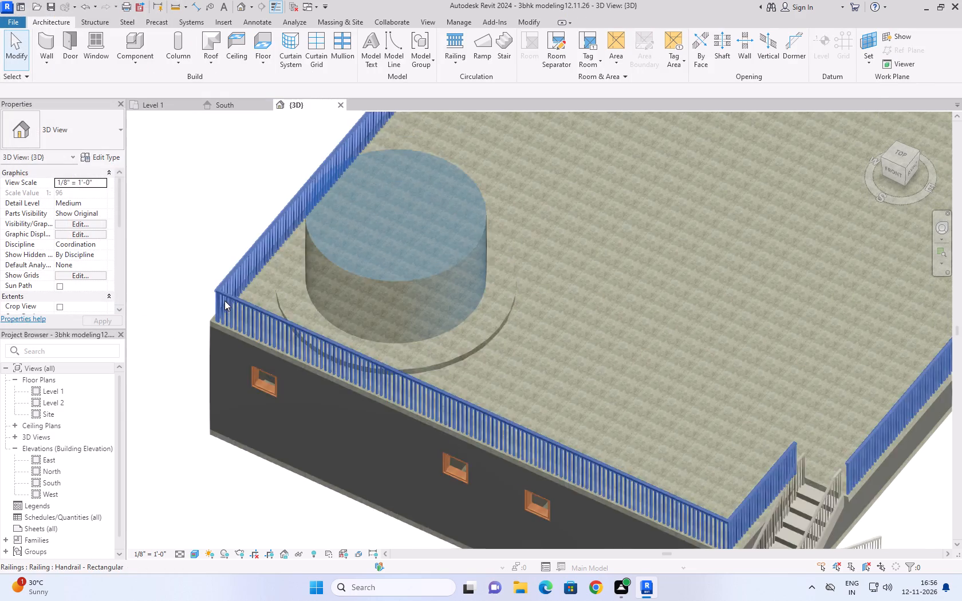
{"action": "left_click", "coordinate": [712, 322]}
{"action": "left_click", "coordinate": [255, 505]}
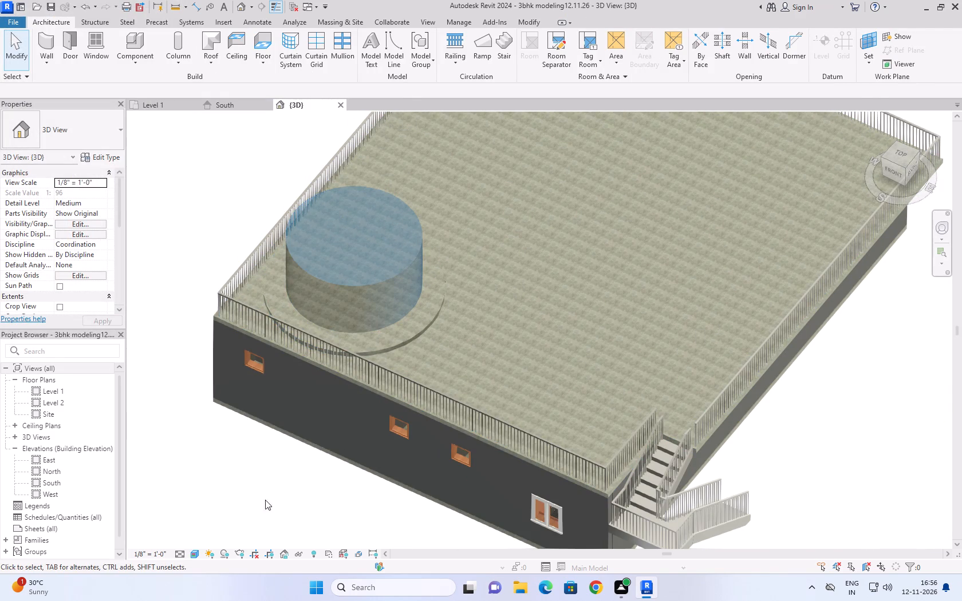
Examine the painted slab, roof railing and outside staircase in 3D from the home and right-hand views.
{"action": "scroll", "coordinate": [547, 390], "scroll_direction": "down", "scroll_amount": 5}
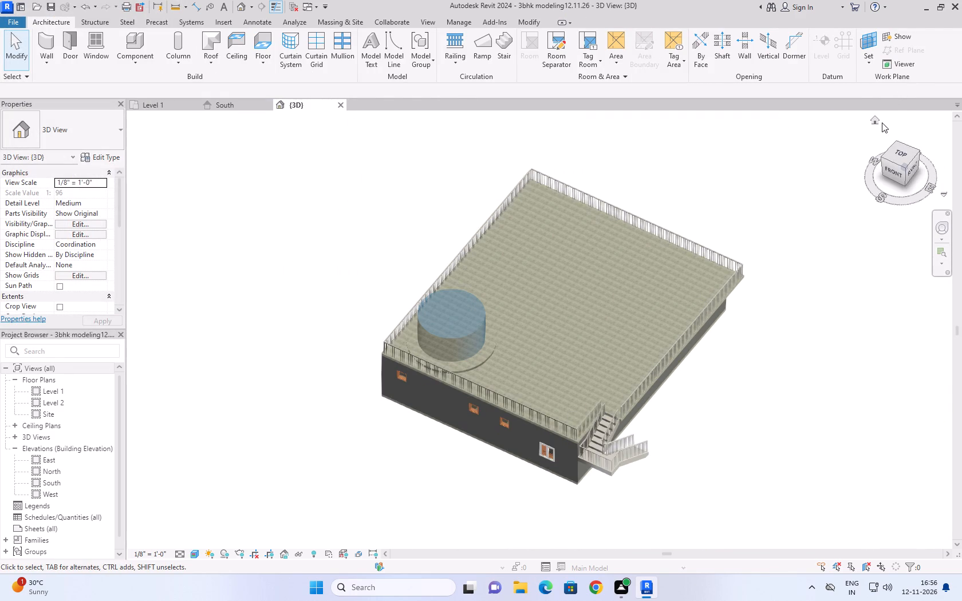
{"action": "left_click", "coordinate": [876, 120]}
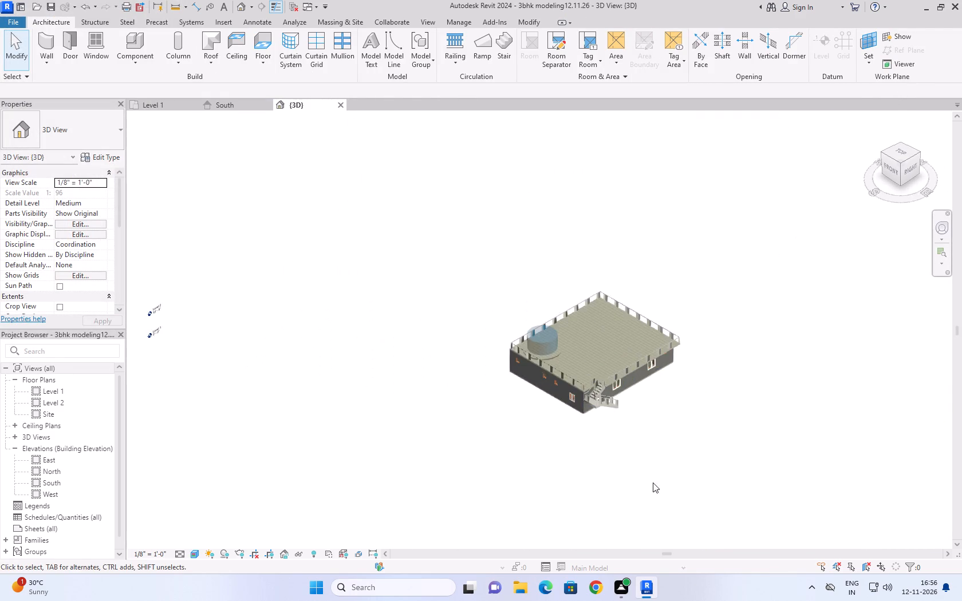
{"action": "middle_click_drag", "start_coordinate": [830, 401], "coordinate": [552, 414]}
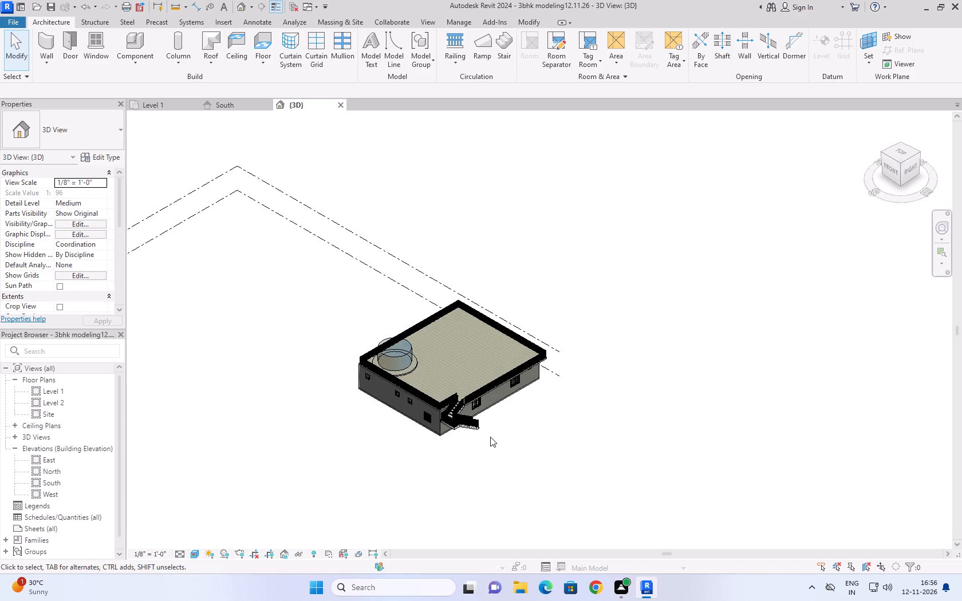
{"action": "scroll", "coordinate": [491, 437], "scroll_direction": "up", "scroll_amount": 3}
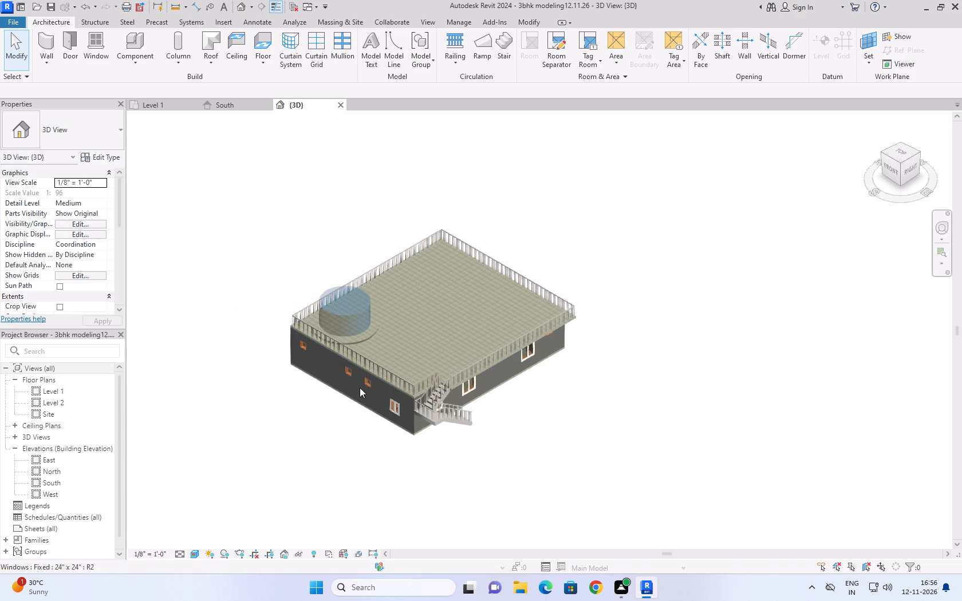
{"action": "scroll", "coordinate": [396, 381], "scroll_direction": "up", "scroll_amount": 8}
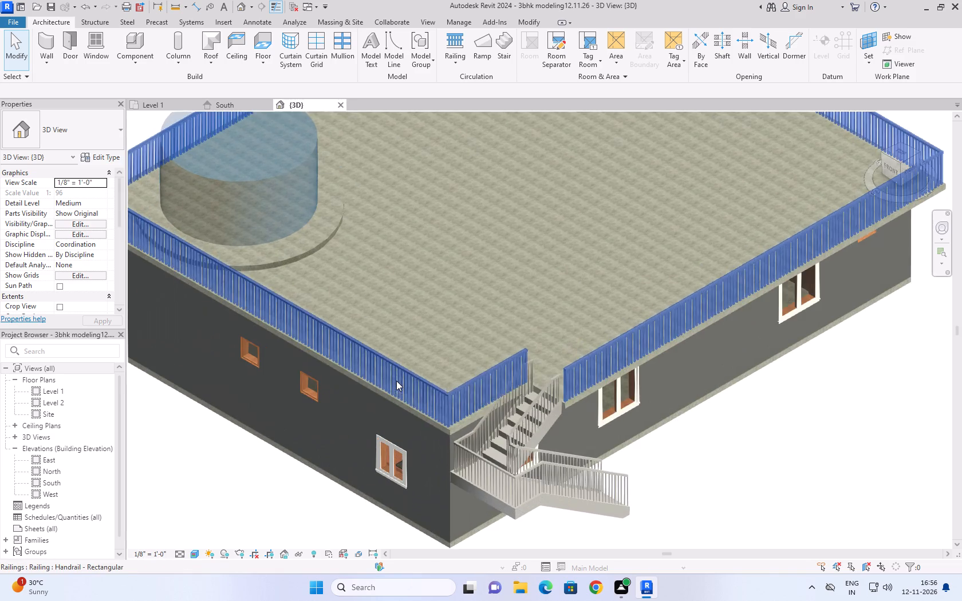
{"action": "scroll", "coordinate": [350, 214], "scroll_direction": "up", "scroll_amount": 6}
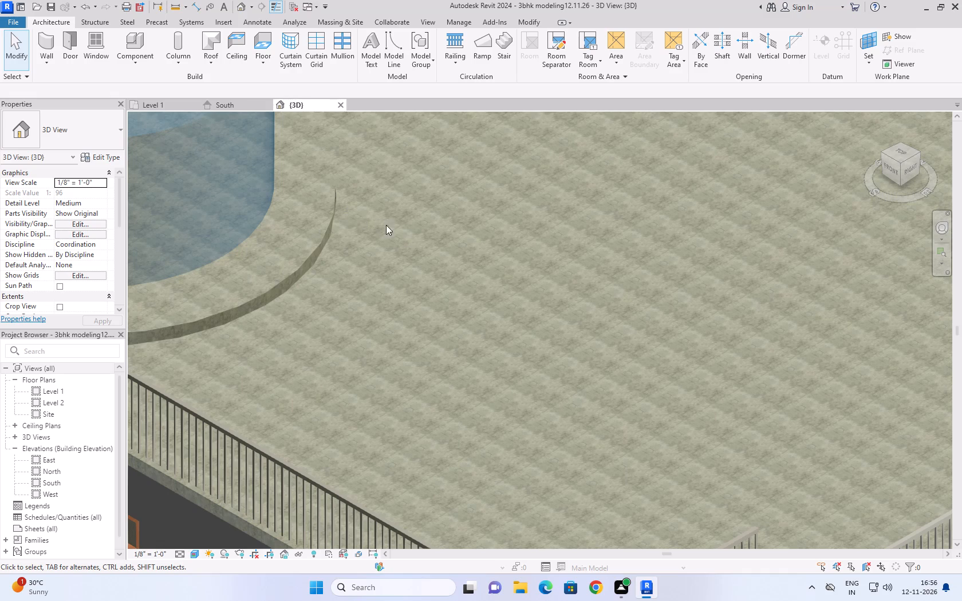
{"action": "left_click", "coordinate": [907, 167]}
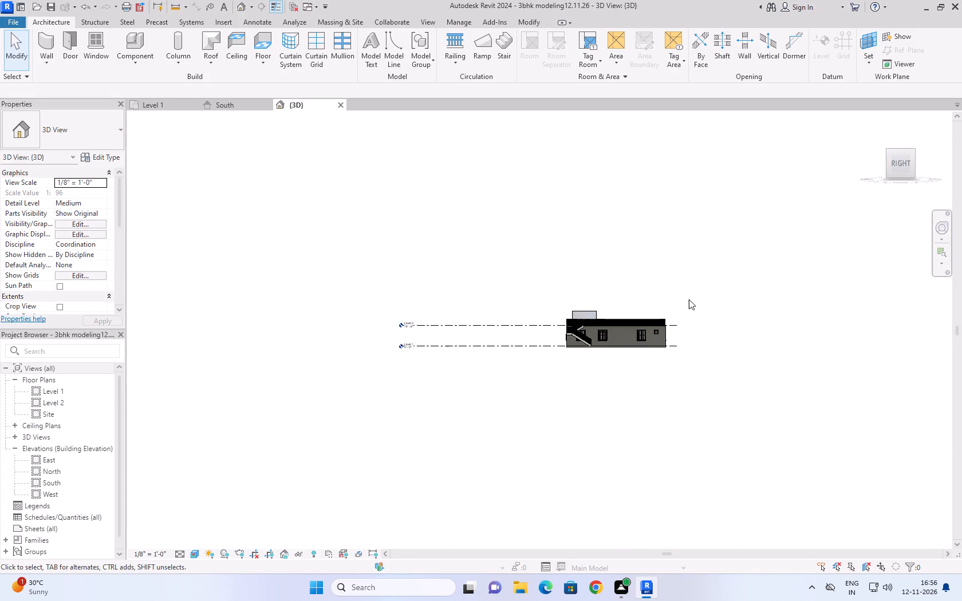
{"action": "middle_click_drag", "start_coordinate": [634, 268], "coordinate": [636, 366], "text": "shift"}
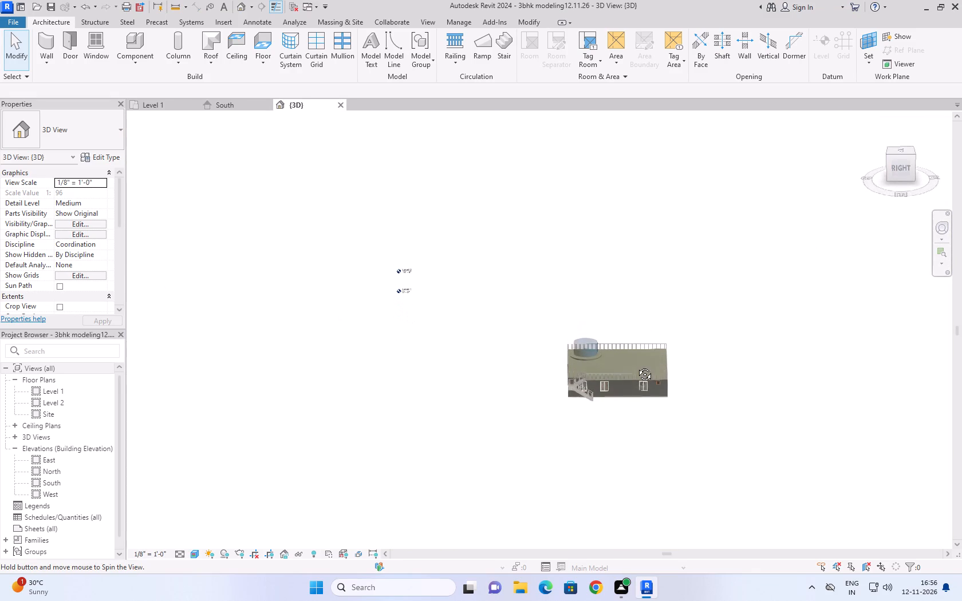
{"action": "middle_click_drag", "start_coordinate": [636, 366], "coordinate": [636, 374], "text": "shift"}
{"action": "scroll", "coordinate": [619, 353], "scroll_direction": "up", "scroll_amount": 10}
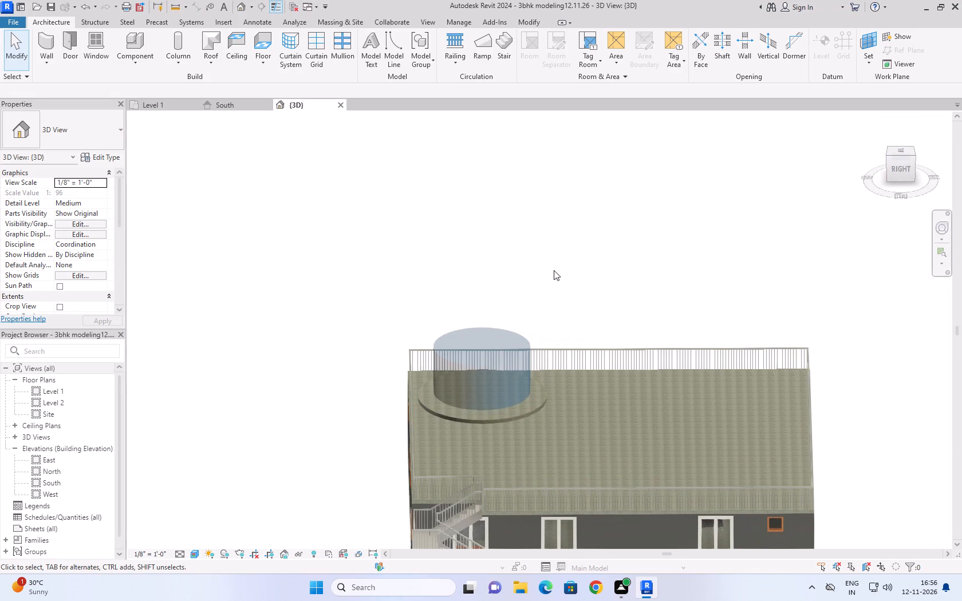
{"action": "left_click", "coordinate": [554, 270]}
{"action": "left_click", "coordinate": [522, 281]}
{"action": "scroll", "coordinate": [254, 267], "scroll_direction": "up", "scroll_amount": 1}
{"action": "scroll", "coordinate": [273, 260], "scroll_direction": "down", "scroll_amount": 4}
{"action": "scroll", "coordinate": [559, 510], "scroll_direction": "down", "scroll_amount": 2}
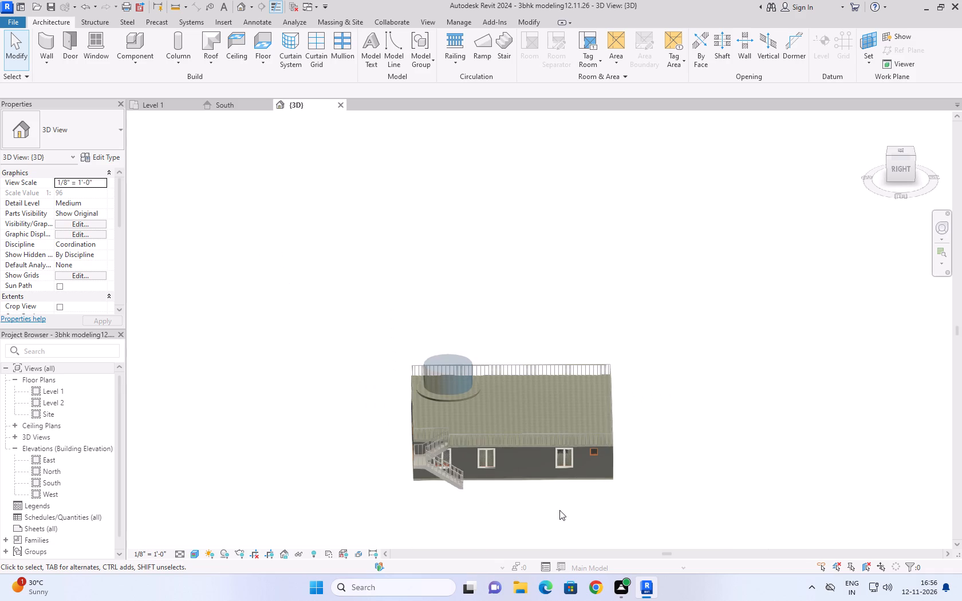
{"action": "left_click", "coordinate": [869, 116]}
{"action": "left_click", "coordinate": [873, 120]}
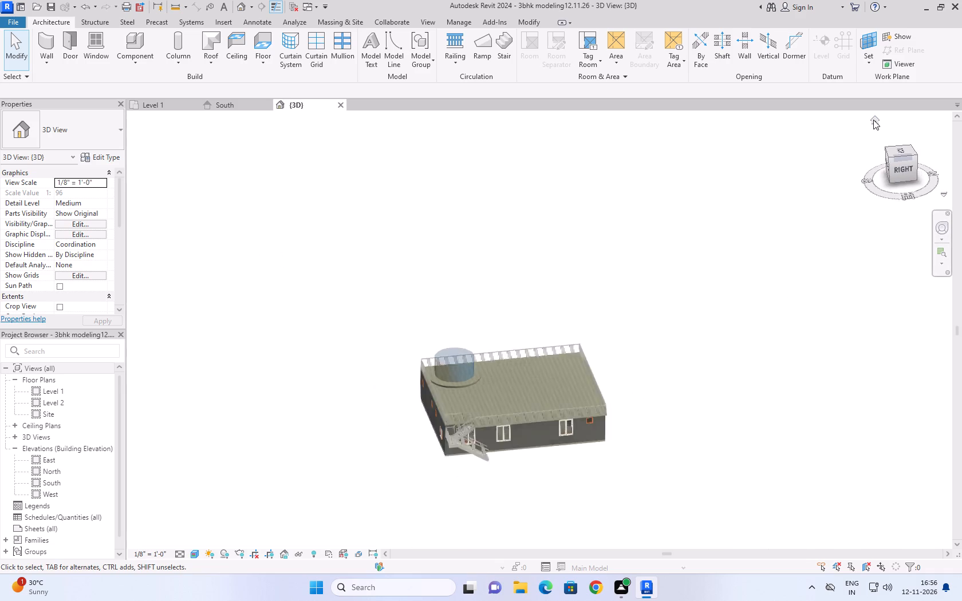
Examine the Level 1 floor plan, including the entrance, the room layout and the outside staircase.
{"action": "left_click", "coordinate": [151, 100]}
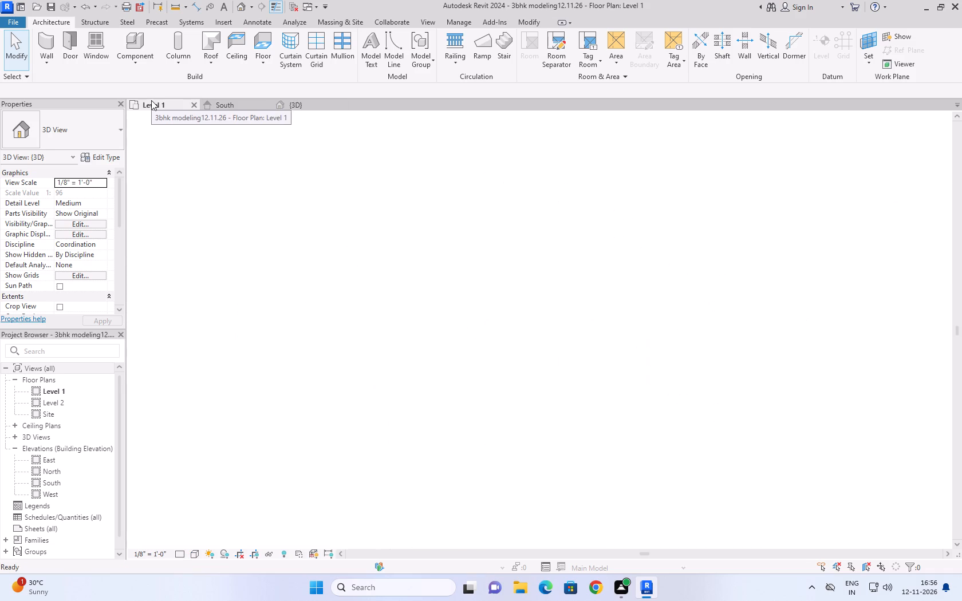
{"action": "scroll", "coordinate": [637, 410], "scroll_direction": "down", "scroll_amount": 3}
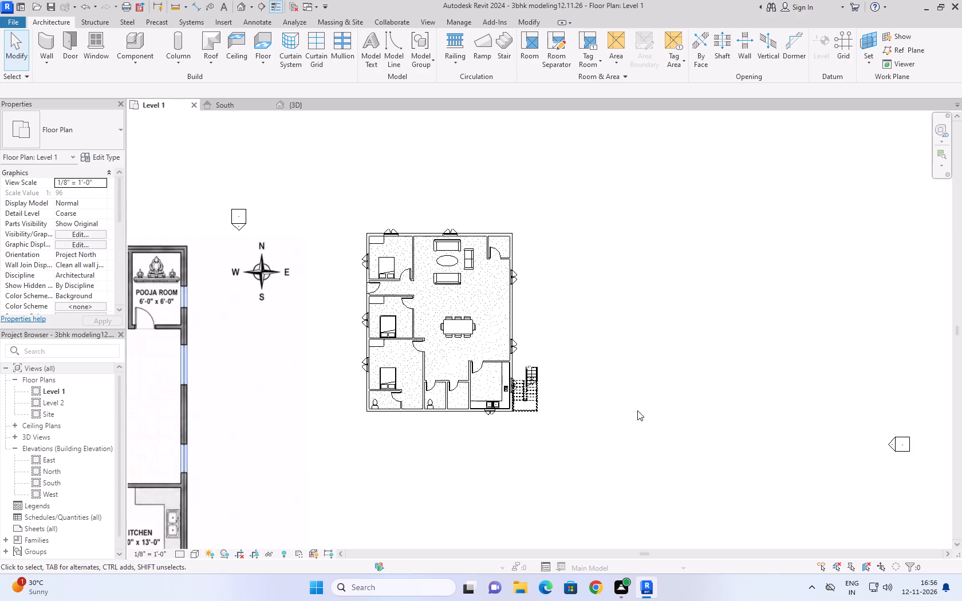
{"action": "scroll", "coordinate": [637, 410], "scroll_direction": "down", "scroll_amount": 3}
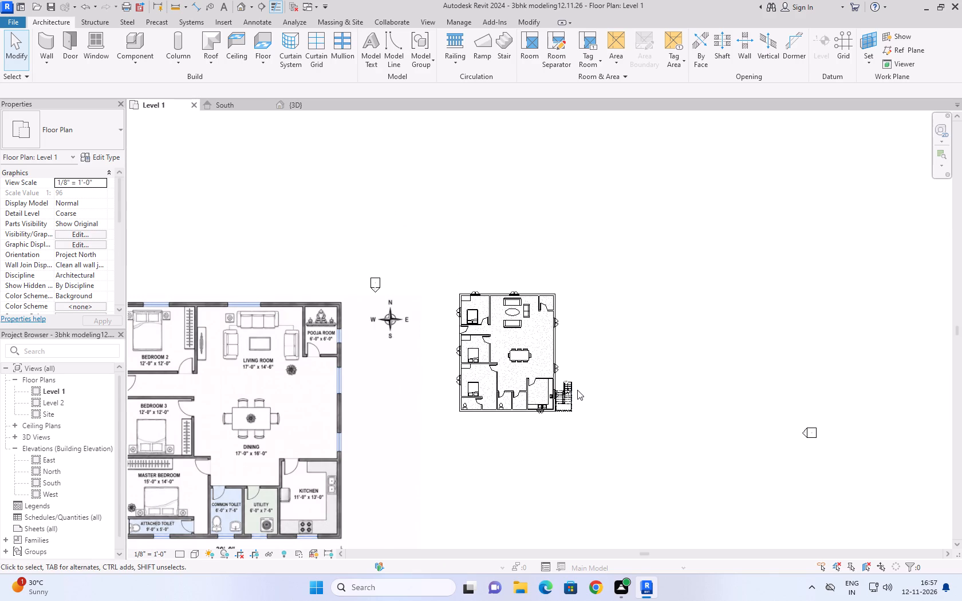
{"action": "scroll", "coordinate": [577, 390], "scroll_direction": "up", "scroll_amount": 2}
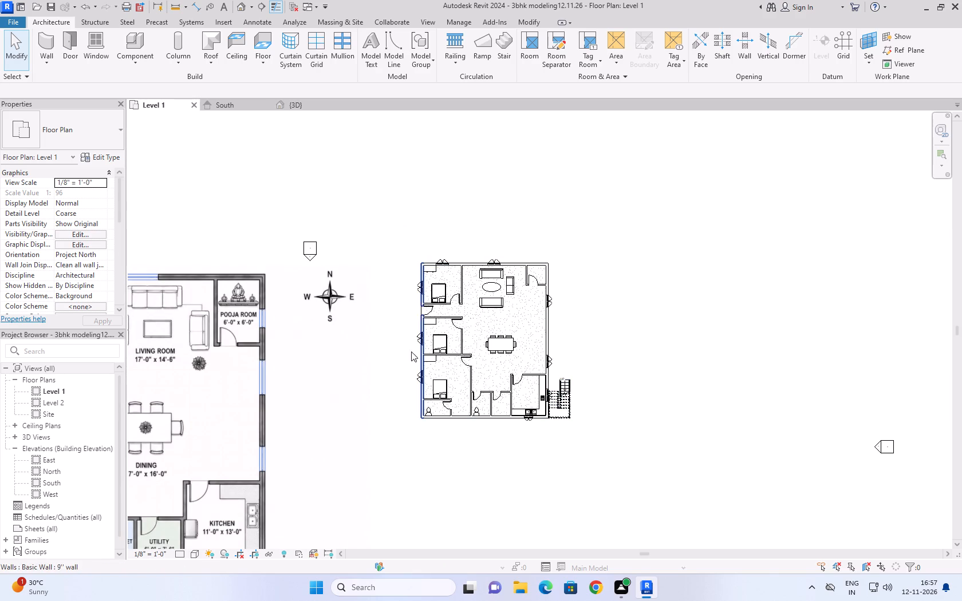
{"action": "scroll", "coordinate": [420, 321], "scroll_direction": "up", "scroll_amount": 5}
{"action": "scroll", "coordinate": [416, 317], "scroll_direction": "down", "scroll_amount": 2}
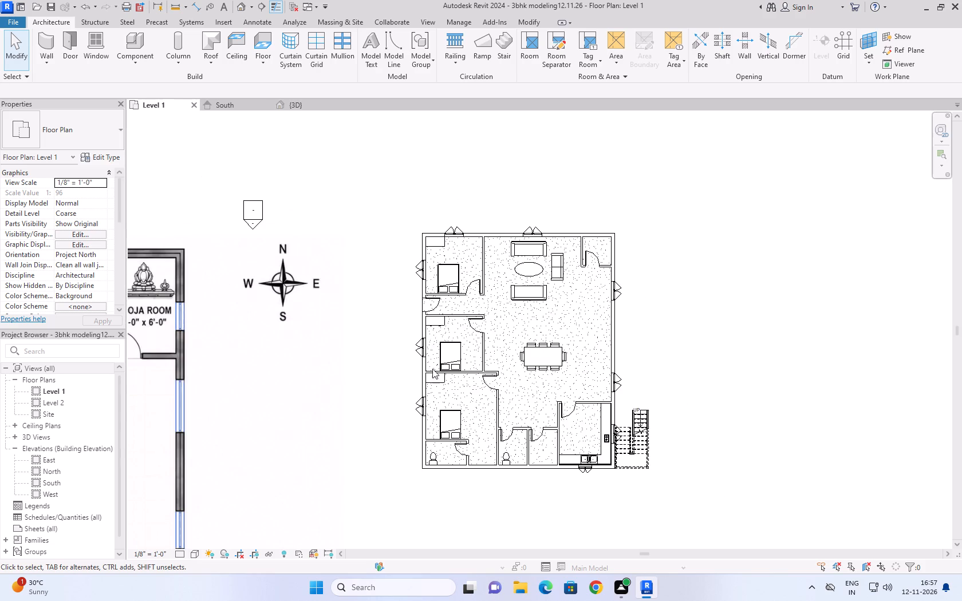
{"action": "scroll", "coordinate": [435, 379], "scroll_direction": "up", "scroll_amount": 3}
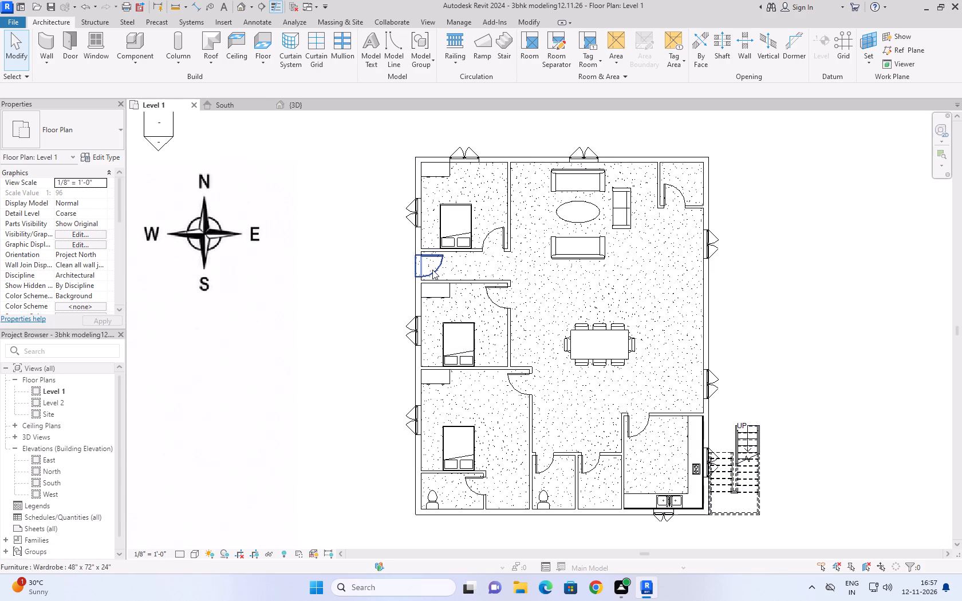
{"action": "scroll", "coordinate": [770, 259], "scroll_direction": "down", "scroll_amount": 3}
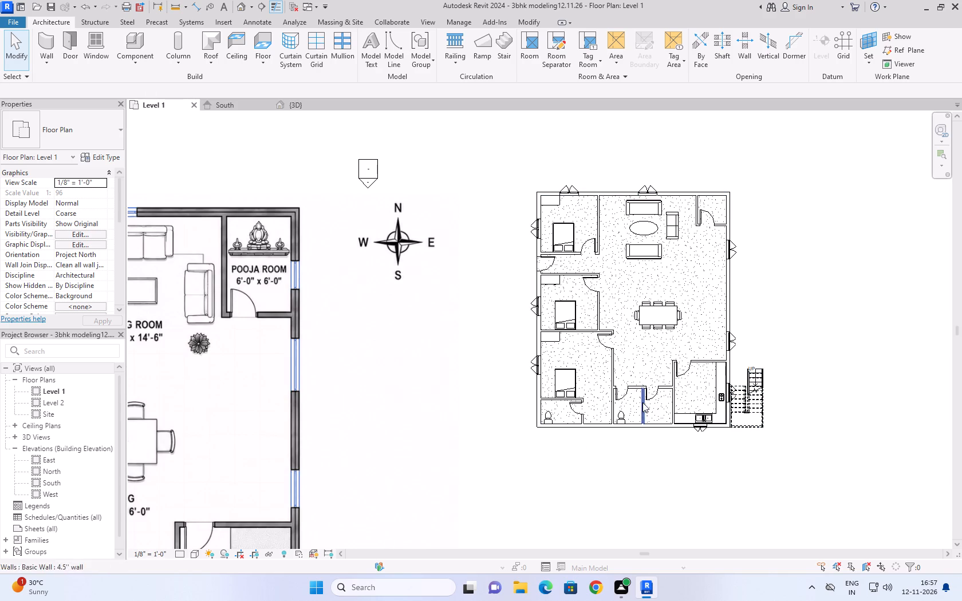
{"action": "scroll", "coordinate": [574, 413], "scroll_direction": "up", "scroll_amount": 2}
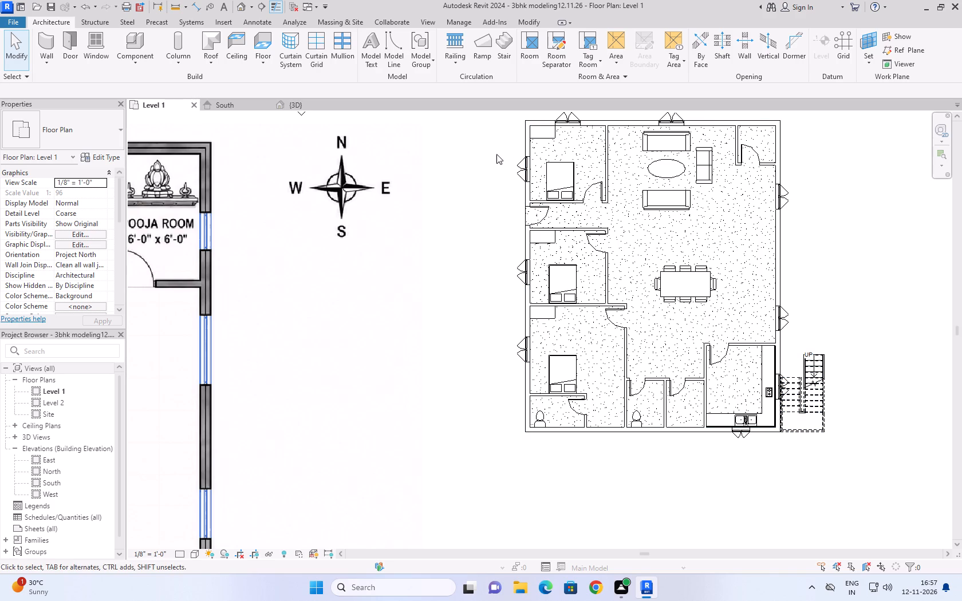
Move the outside staircase from the house's east side to just outside the north wall, beside the northwest bedroom.
{"action": "middle_click_drag", "start_coordinate": [487, 204], "coordinate": [433, 272]}
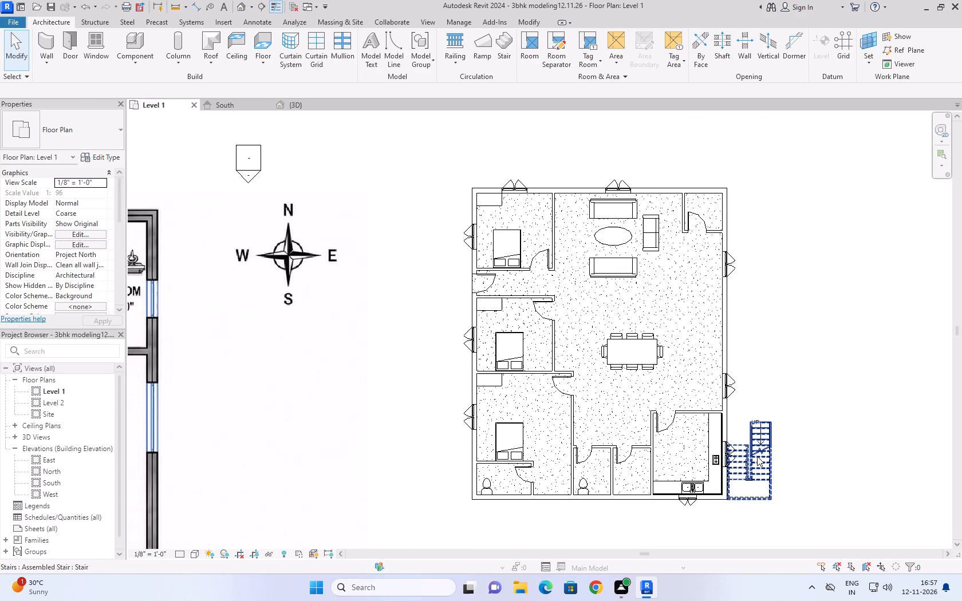
{"action": "left_click", "coordinate": [757, 456]}
{"action": "left_click_drag", "start_coordinate": [752, 457], "coordinate": [742, 440]}
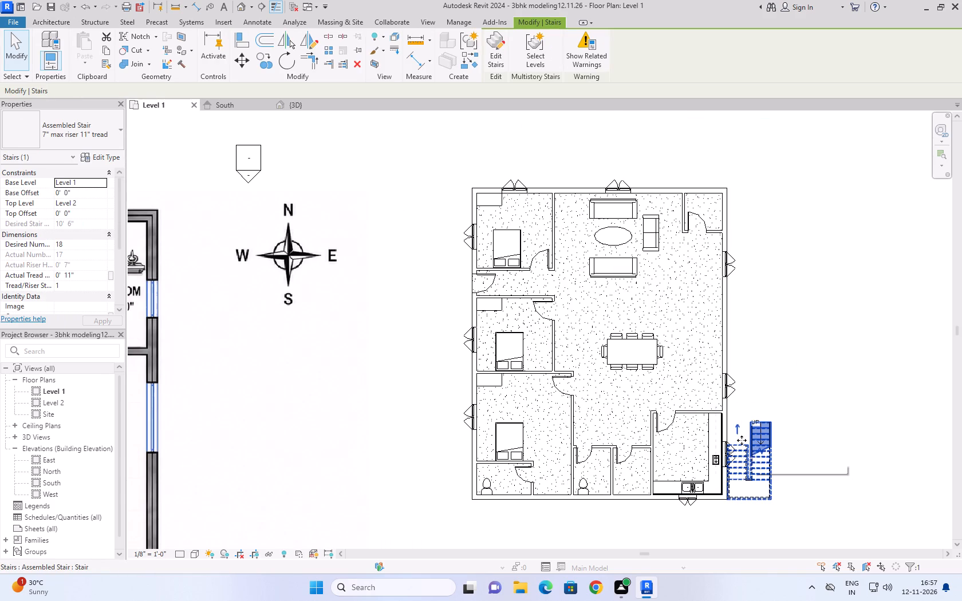
{"action": "left_click_drag", "start_coordinate": [742, 440], "coordinate": [616, 326]}
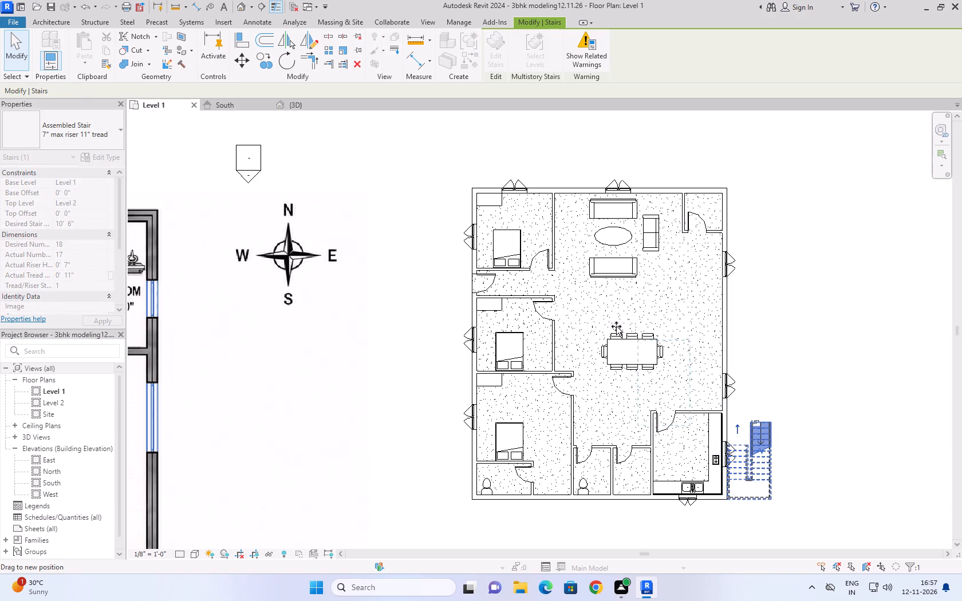
{"action": "left_click_drag", "start_coordinate": [616, 326], "coordinate": [504, 164]}
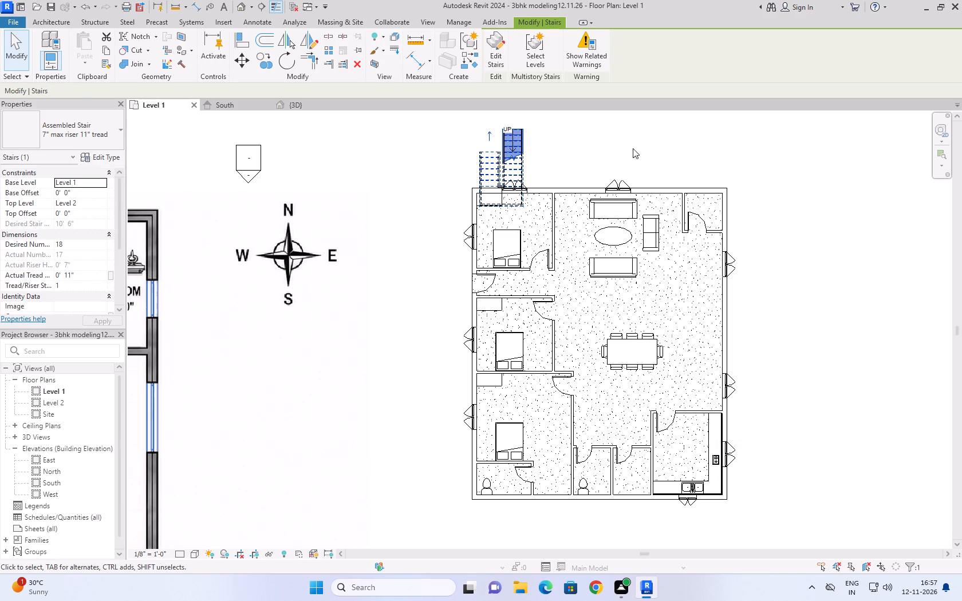
{"action": "left_click_drag", "start_coordinate": [515, 177], "coordinate": [526, 149]}
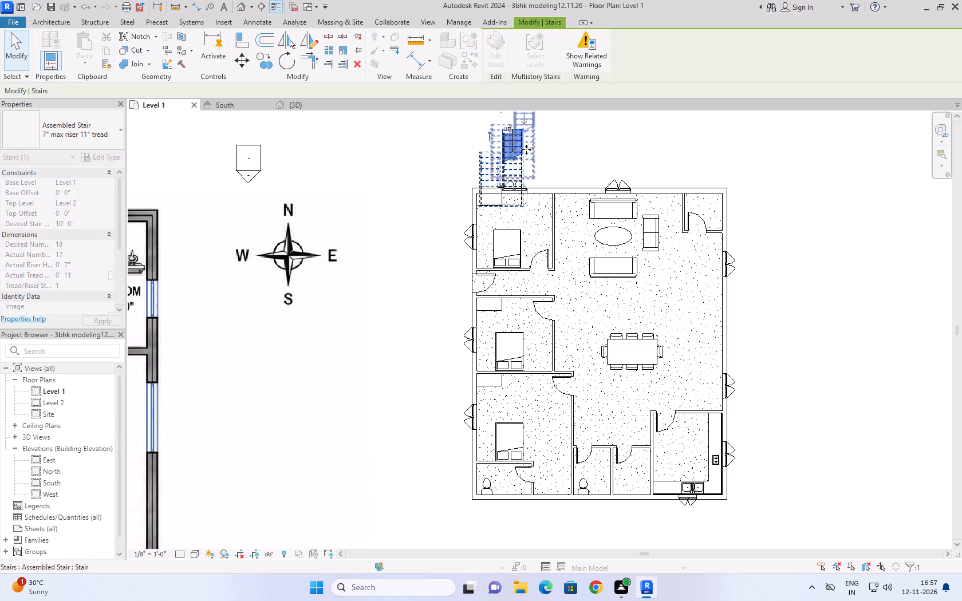
Rotate the outside staircase 90° clockwise about its centre in the Level 1 plan.
{"action": "middle_click_drag", "start_coordinate": [612, 183], "coordinate": [592, 327]}
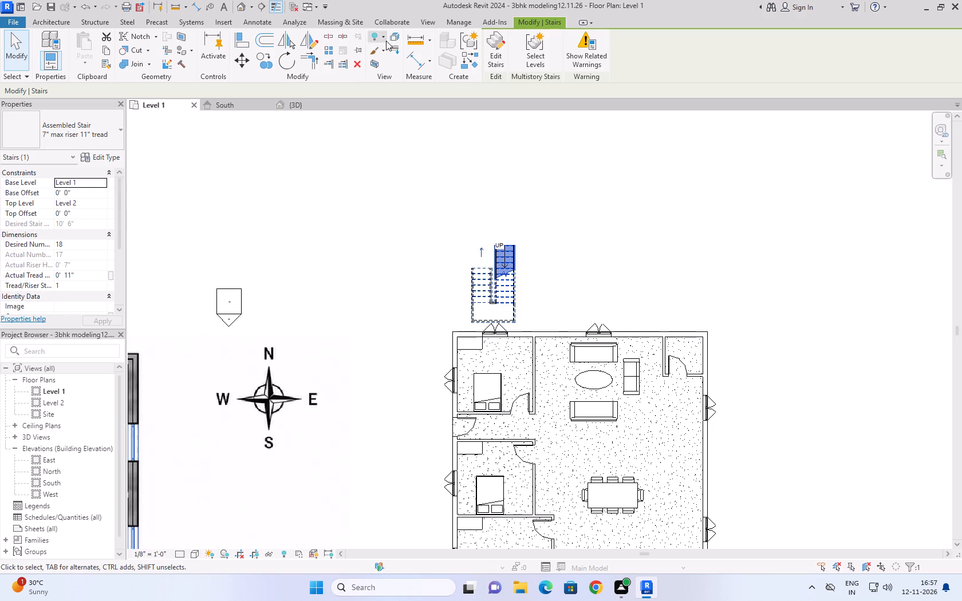
{"action": "left_click", "coordinate": [281, 66]}
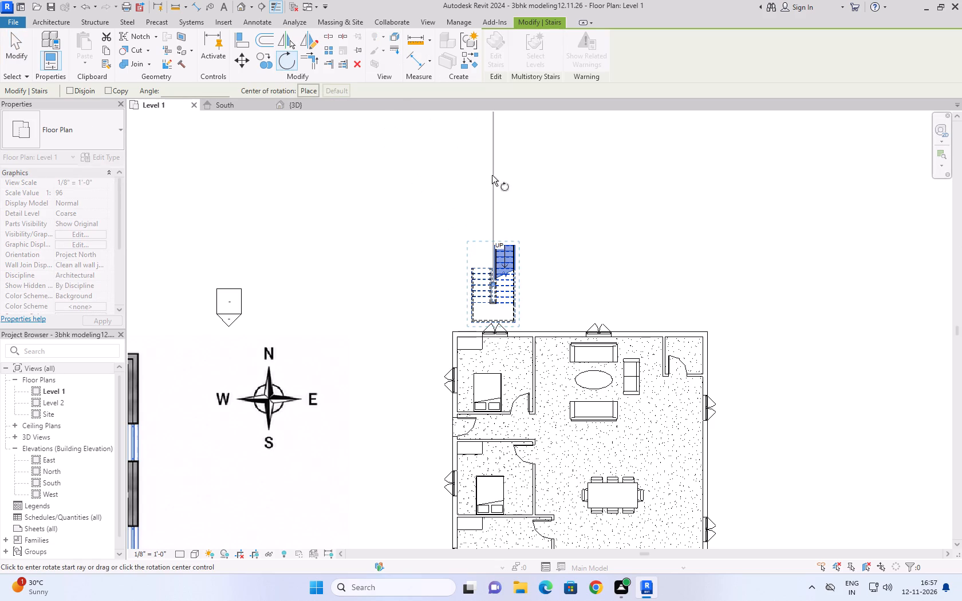
{"action": "scroll", "coordinate": [482, 188], "scroll_direction": "down", "scroll_amount": 5}
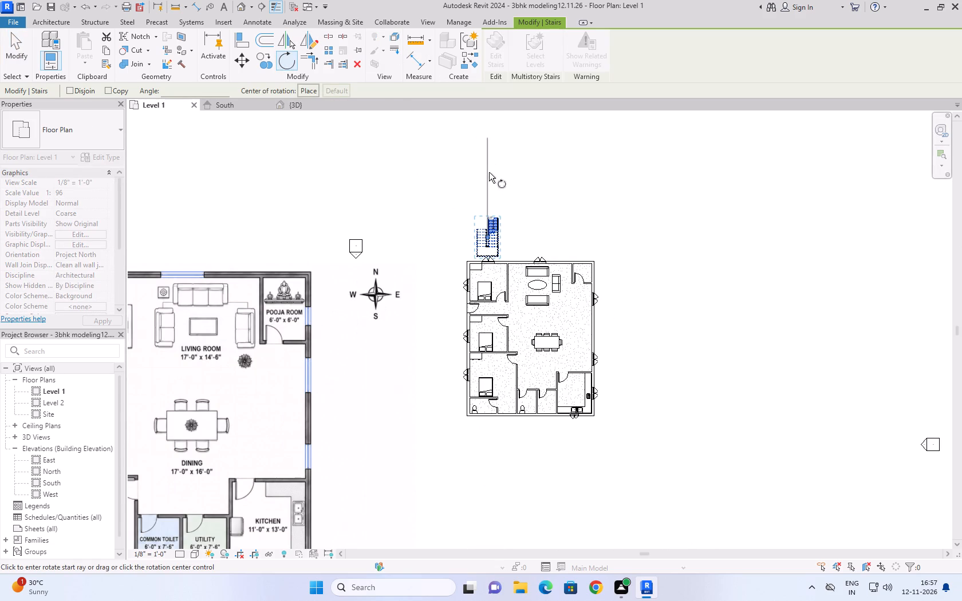
{"action": "left_click", "coordinate": [489, 172]}
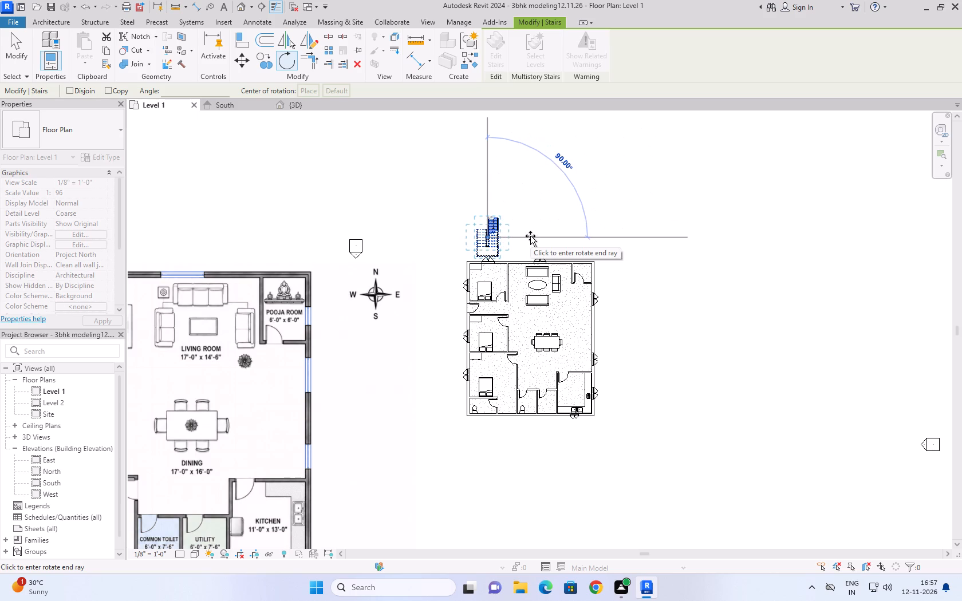
{"action": "left_click", "coordinate": [530, 236]}
{"action": "scroll", "coordinate": [502, 254], "scroll_direction": "up", "scroll_amount": 3}
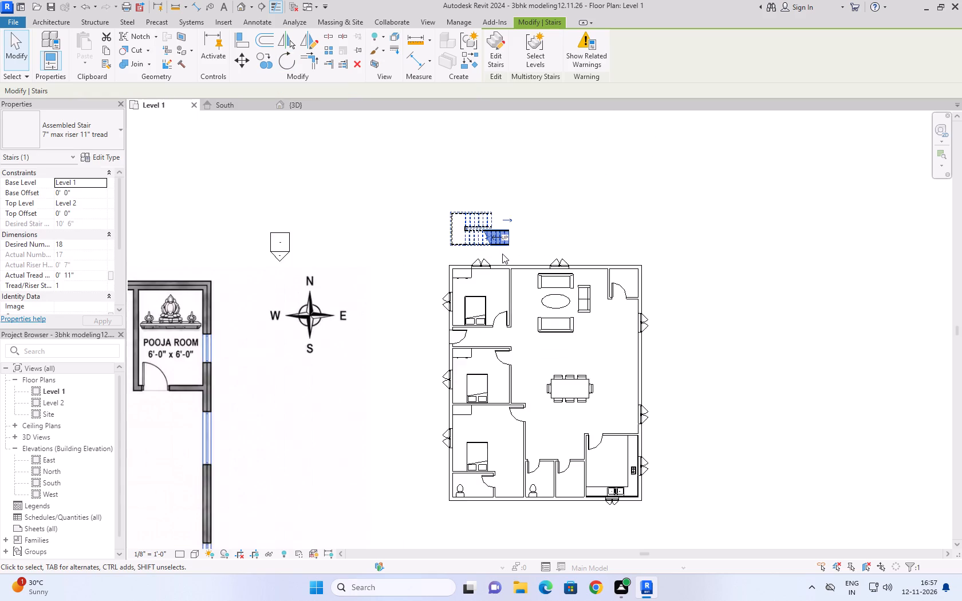
Move the rotated staircase against the outside of the north wall, lined up with the house's northwest corner.
{"action": "scroll", "coordinate": [504, 252], "scroll_direction": "up", "scroll_amount": 2}
{"action": "left_click_drag", "start_coordinate": [474, 231], "coordinate": [484, 250]}
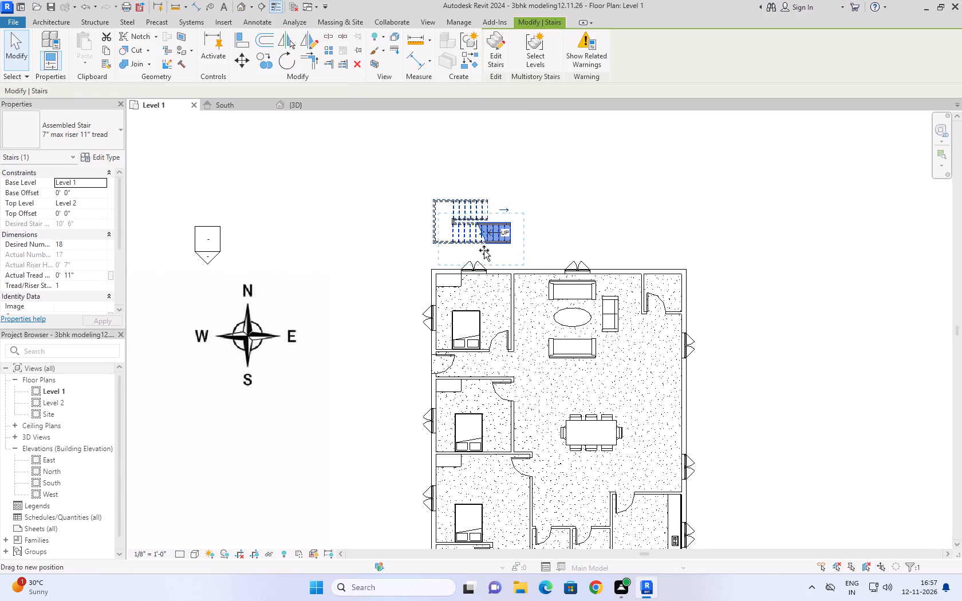
{"action": "left_click_drag", "start_coordinate": [484, 250], "coordinate": [471, 255]}
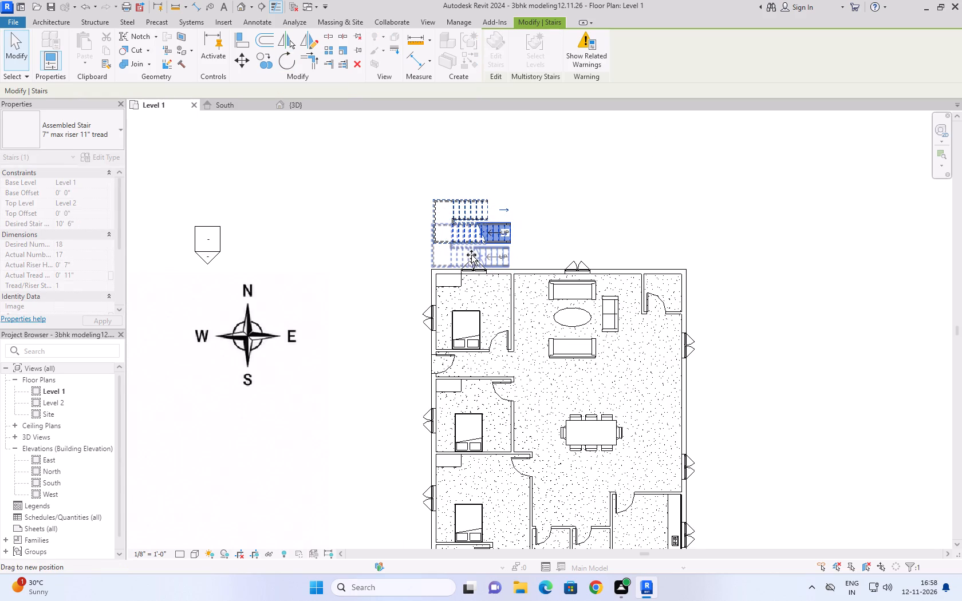
{"action": "left_click_drag", "start_coordinate": [471, 255], "coordinate": [471, 256]}
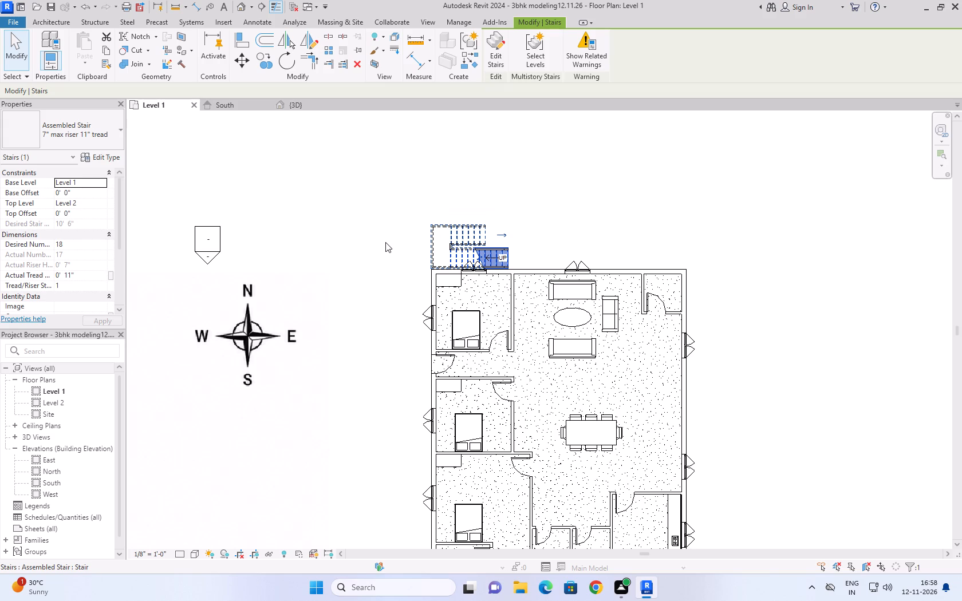
{"action": "left_click", "coordinate": [385, 242]}
Open the Level 2 floor plan and examine the roof railing next to the relocated staircase.
{"action": "scroll", "coordinate": [407, 179], "scroll_direction": "down", "scroll_amount": 3}
{"action": "scroll", "coordinate": [368, 223], "scroll_direction": "up", "scroll_amount": 1}
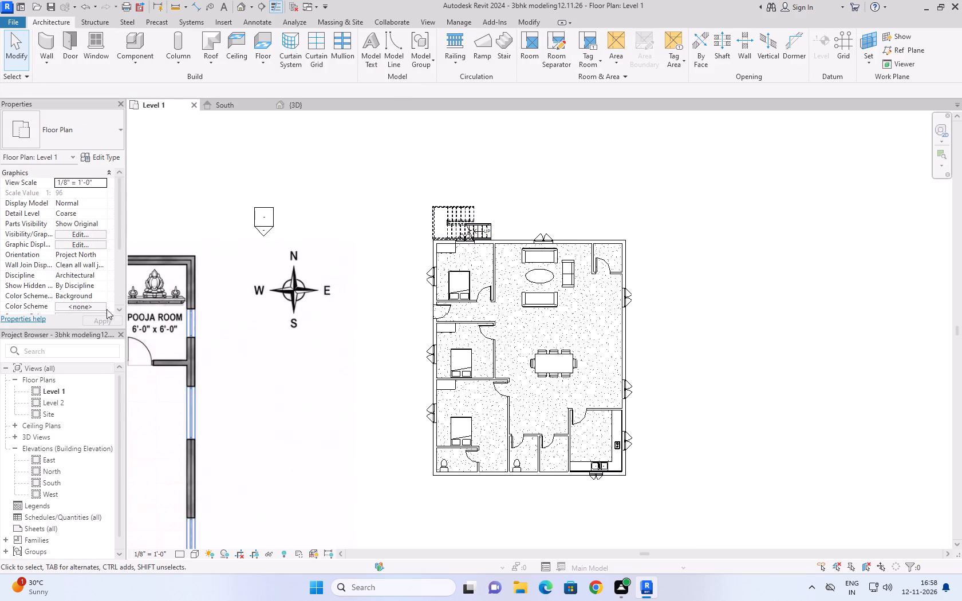
{"action": "left_click", "coordinate": [64, 404]}
{"action": "left_click", "coordinate": [64, 404]}
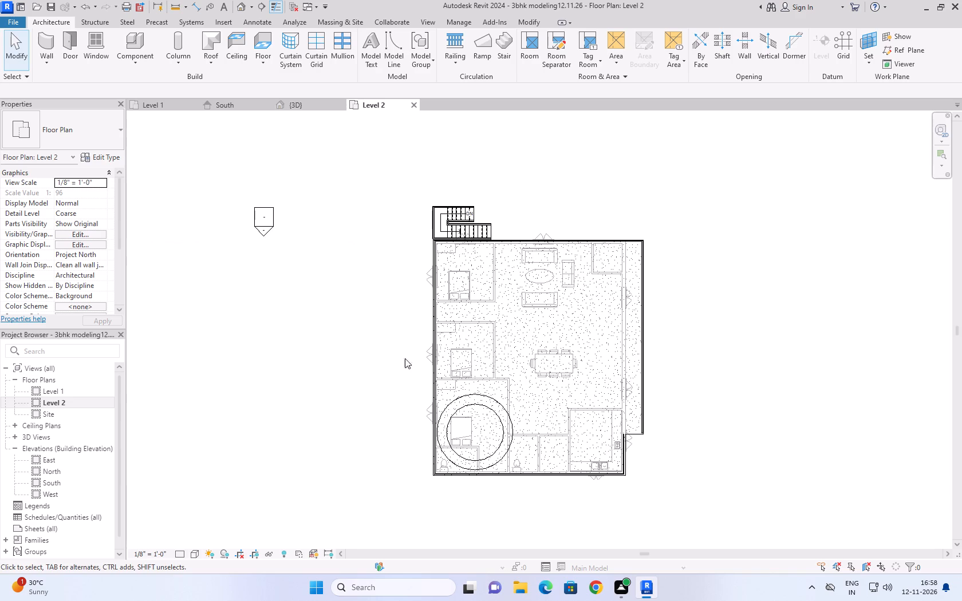
{"action": "left_click", "coordinate": [519, 242]}
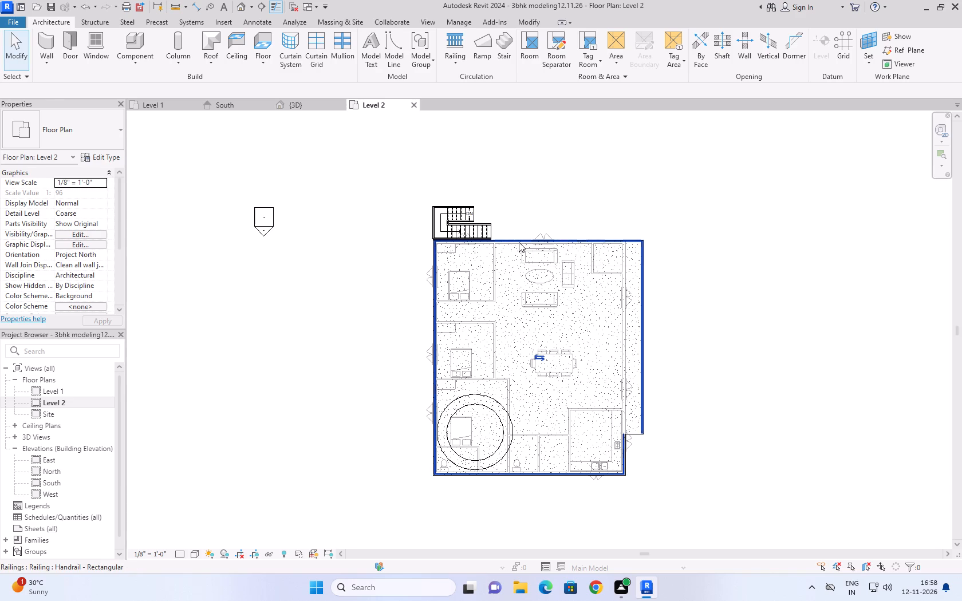
{"action": "left_click", "coordinate": [598, 288]}
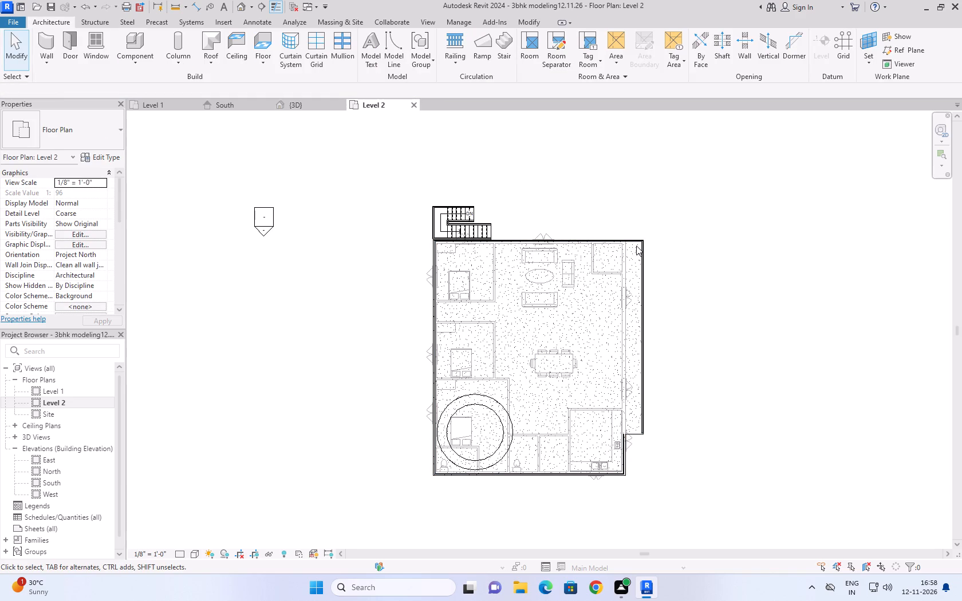
{"action": "left_click", "coordinate": [637, 244]}
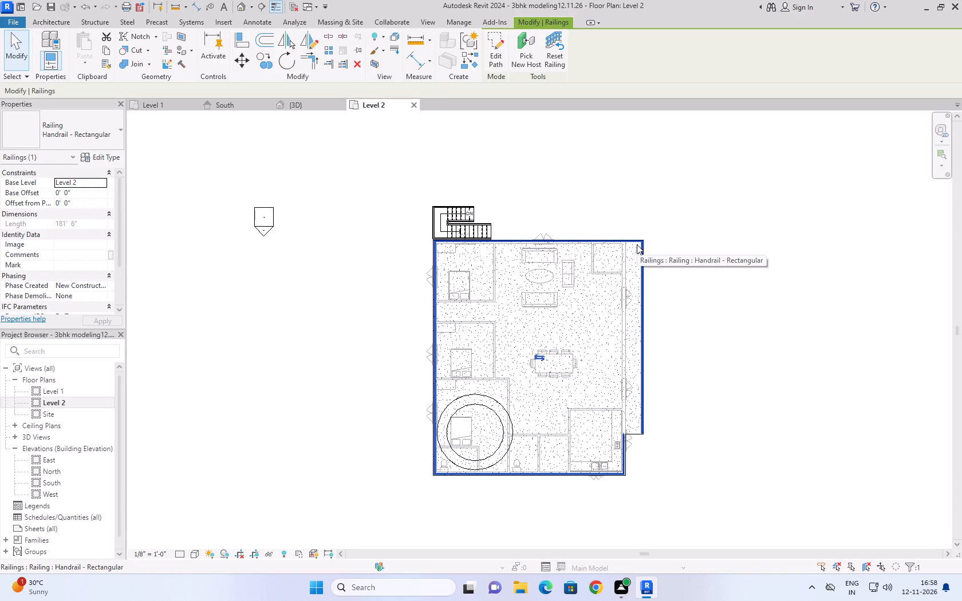
{"action": "left_click", "coordinate": [583, 330]}
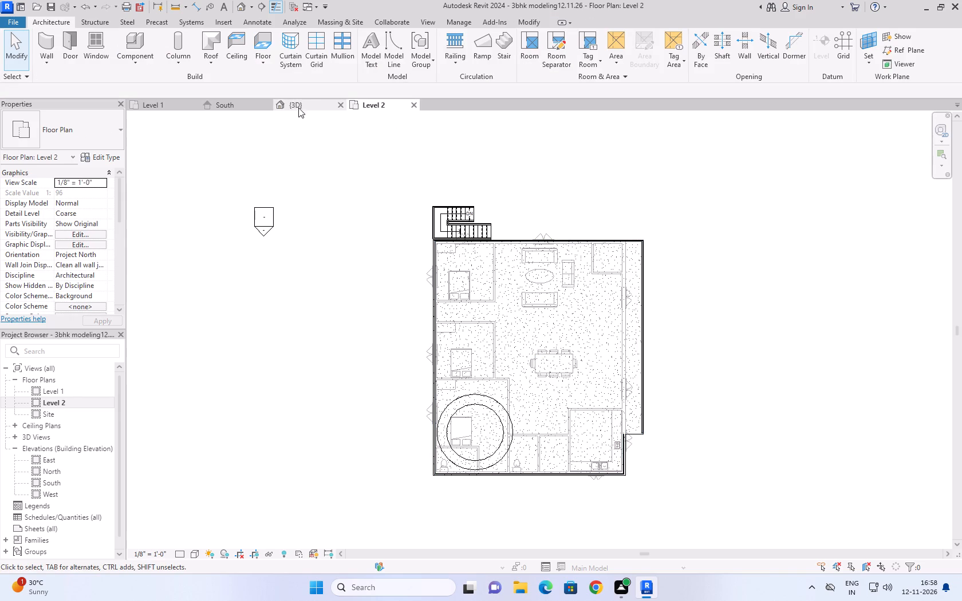
Open the Level 2 6" roof slab's boundary for editing in the 3D view, seen from the top.
{"action": "left_click", "coordinate": [297, 104]}
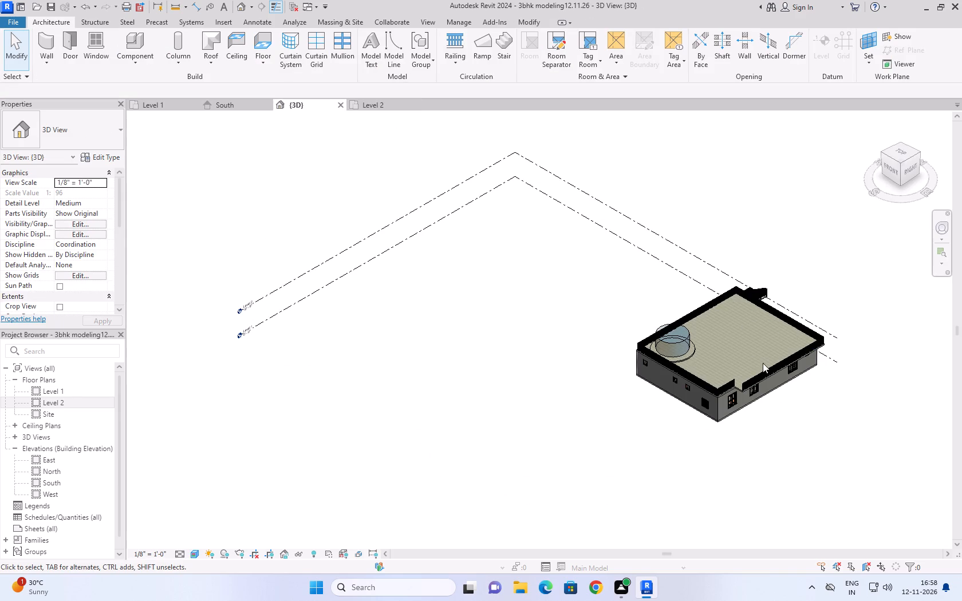
{"action": "left_click", "coordinate": [797, 331]}
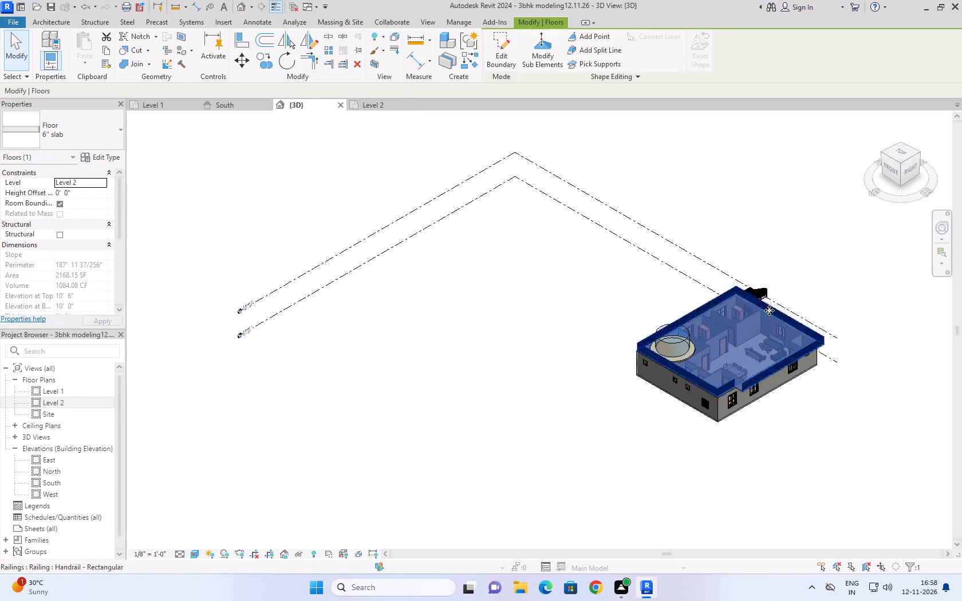
{"action": "left_click", "coordinate": [513, 55]}
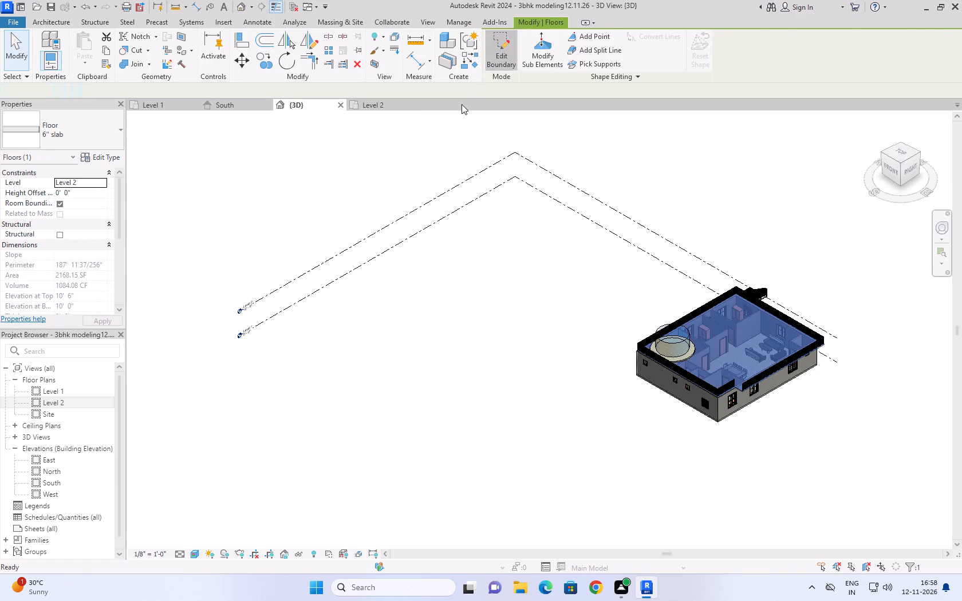
{"action": "left_click", "coordinate": [897, 150]}
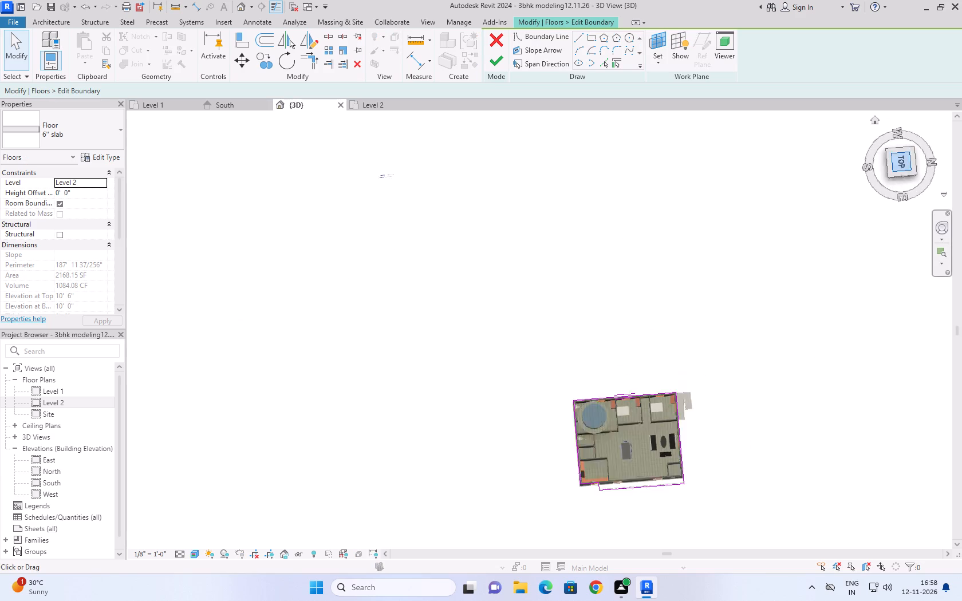
{"action": "scroll", "coordinate": [688, 436], "scroll_direction": "up", "scroll_amount": 5}
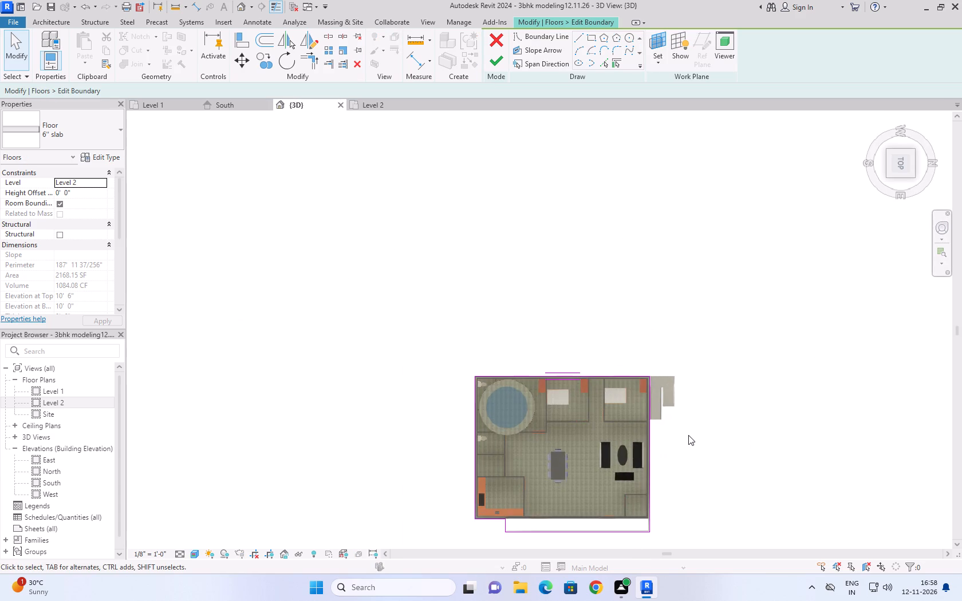
{"action": "scroll", "coordinate": [688, 435], "scroll_direction": "up", "scroll_amount": 3}
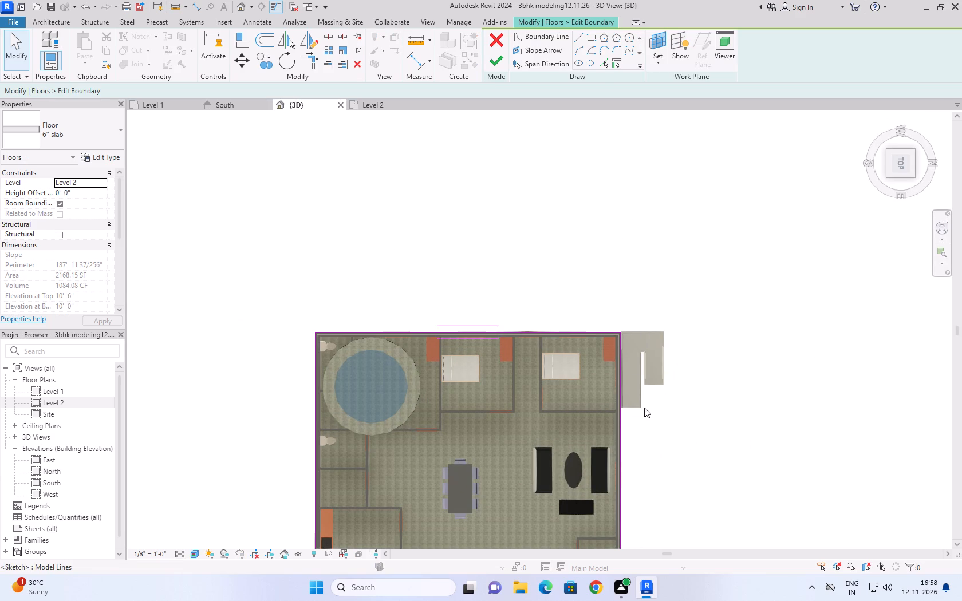
{"action": "scroll", "coordinate": [684, 179], "scroll_direction": "down", "scroll_amount": 2}
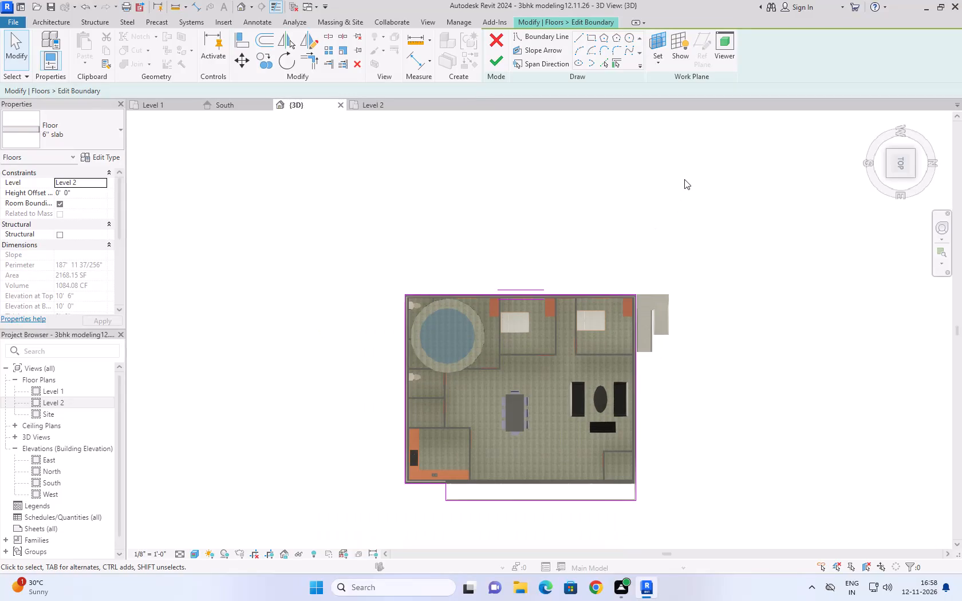
{"action": "scroll", "coordinate": [589, 282], "scroll_direction": "up", "scroll_amount": 2}
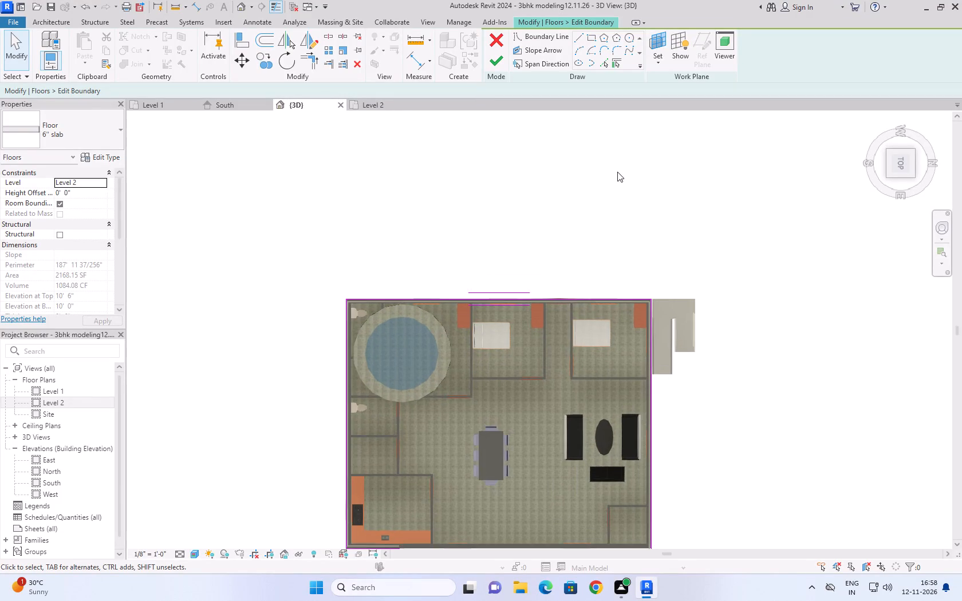
{"action": "scroll", "coordinate": [617, 172], "scroll_direction": "down", "scroll_amount": 2}
{"action": "scroll", "coordinate": [654, 279], "scroll_direction": "up", "scroll_amount": 1}
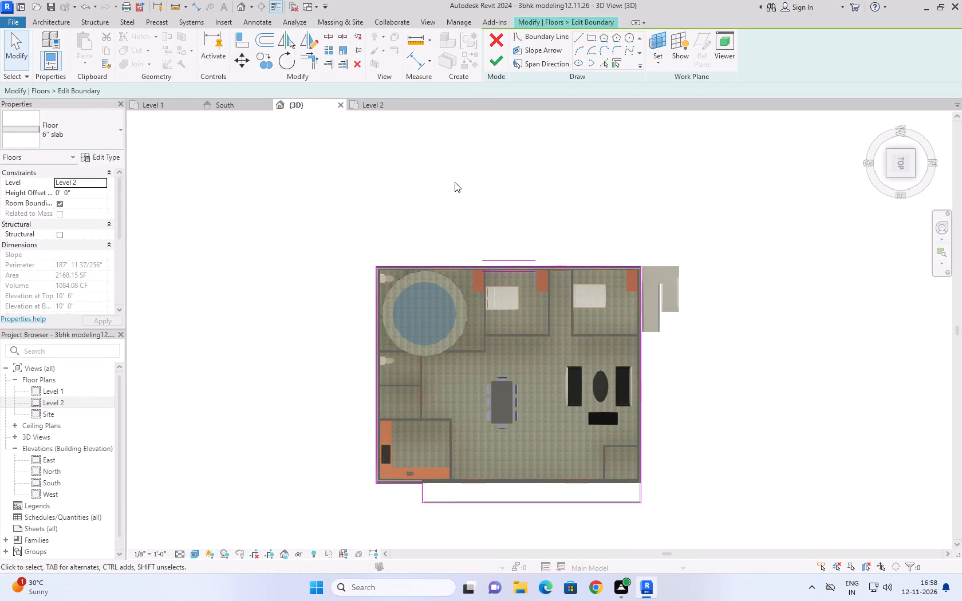
Delete the slab's north boundary line and all boundary lines along the east side, including the projection beyond the east wall.
{"action": "left_click", "coordinate": [641, 294]}
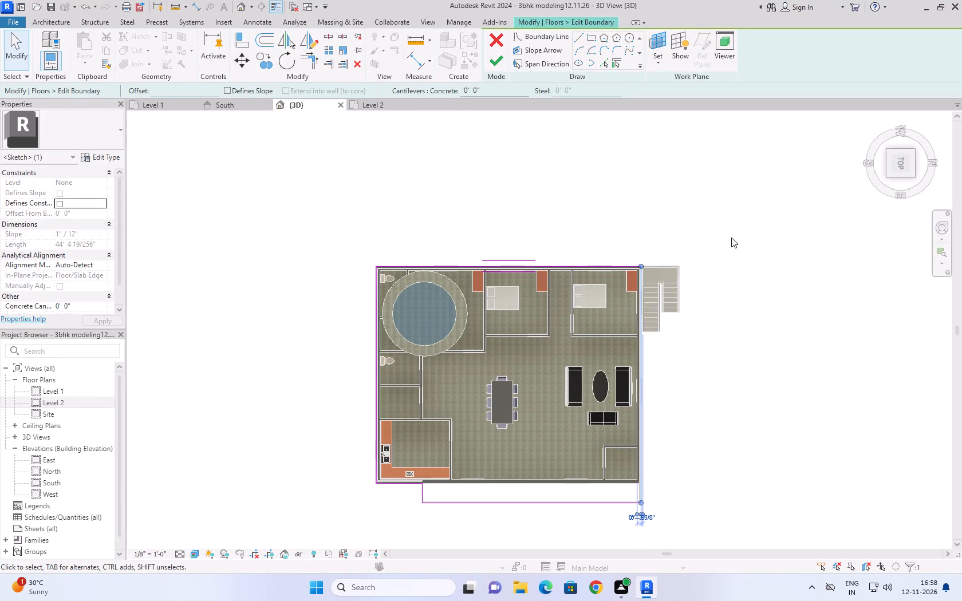
{"action": "key", "text": "Delete"}
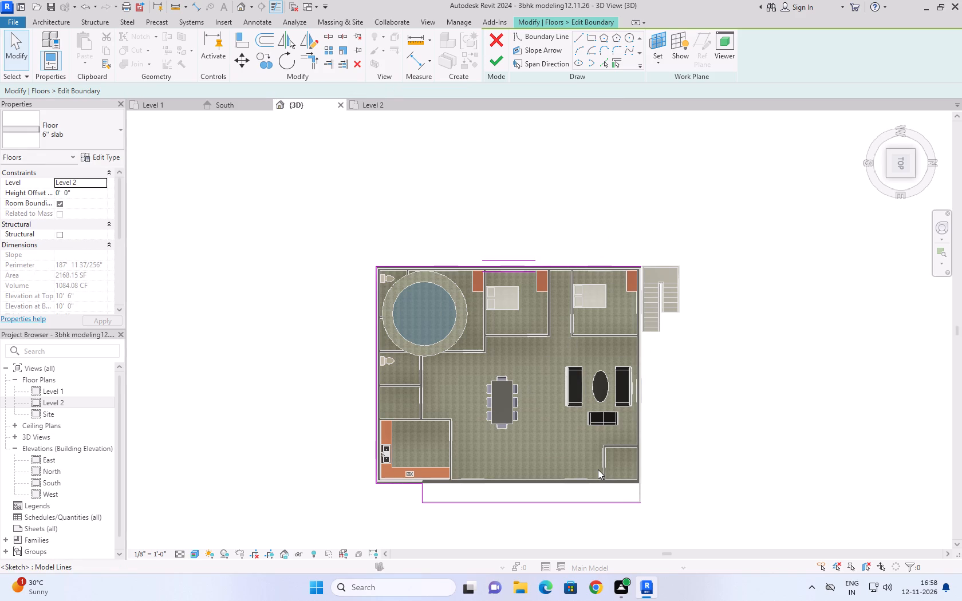
{"action": "left_click", "coordinate": [588, 505]}
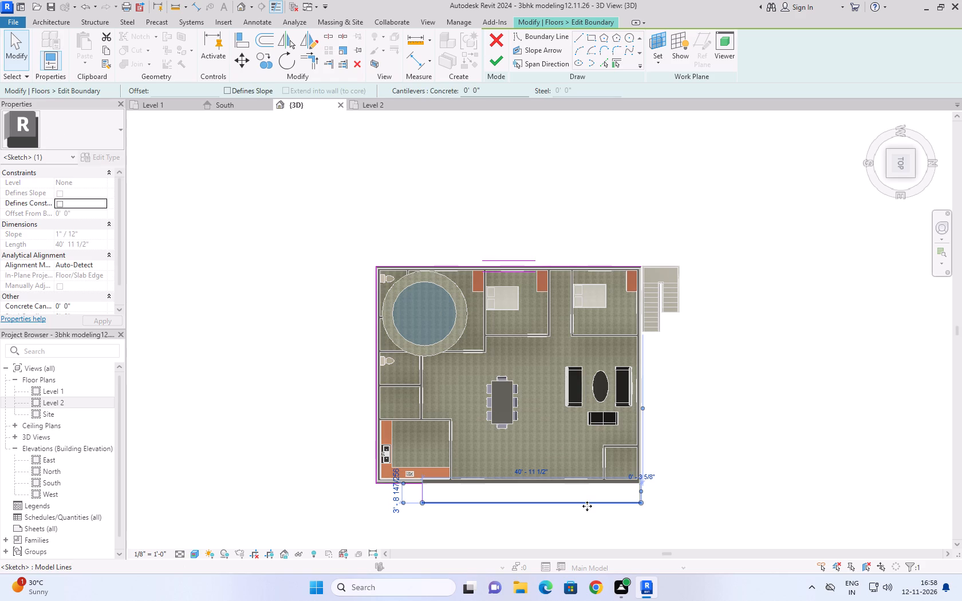
{"action": "key", "text": "Delete"}
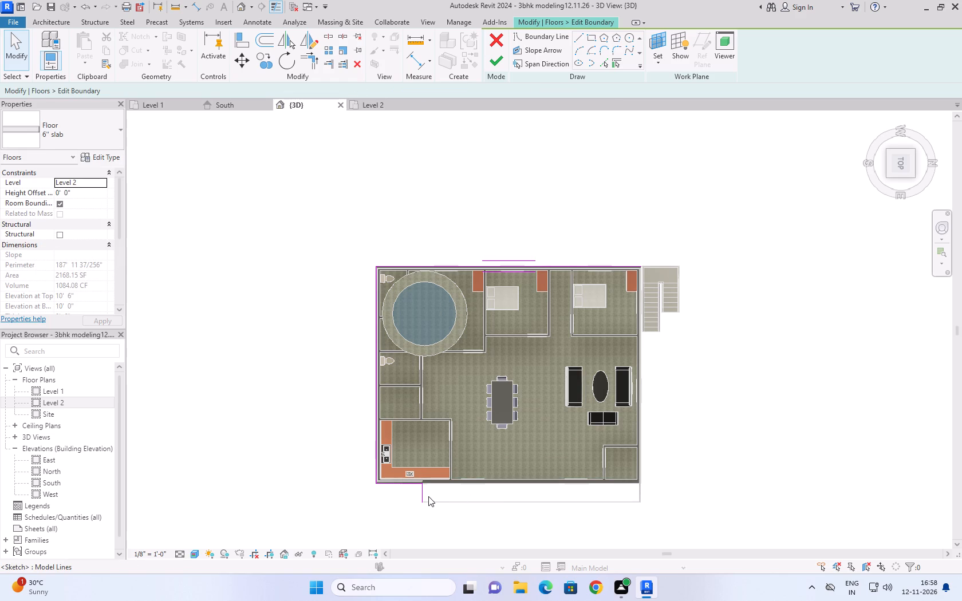
{"action": "left_click", "coordinate": [422, 493]}
{"action": "key", "text": "Delete"}
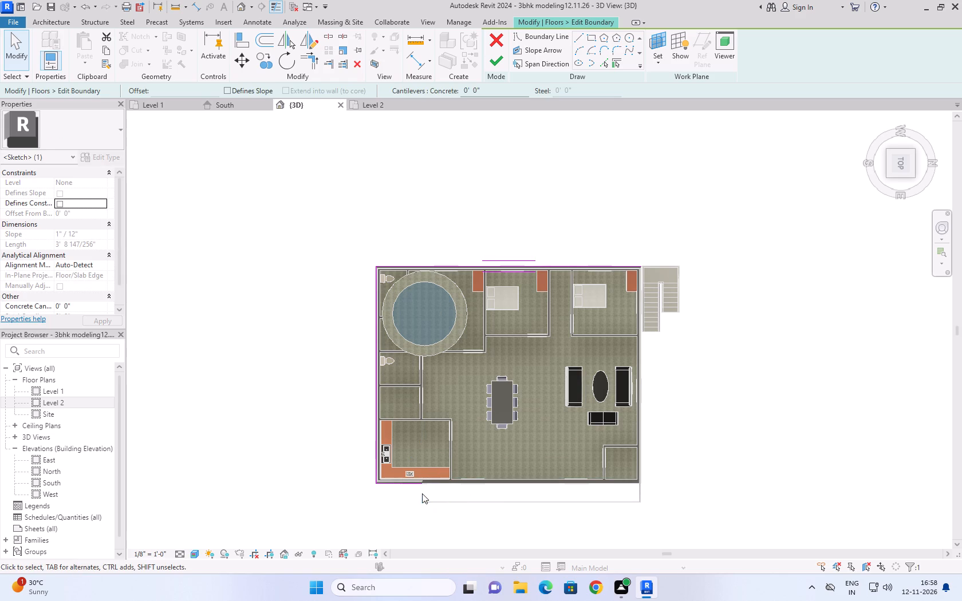
{"action": "left_click", "coordinate": [400, 483]}
{"action": "key", "text": "Delete"}
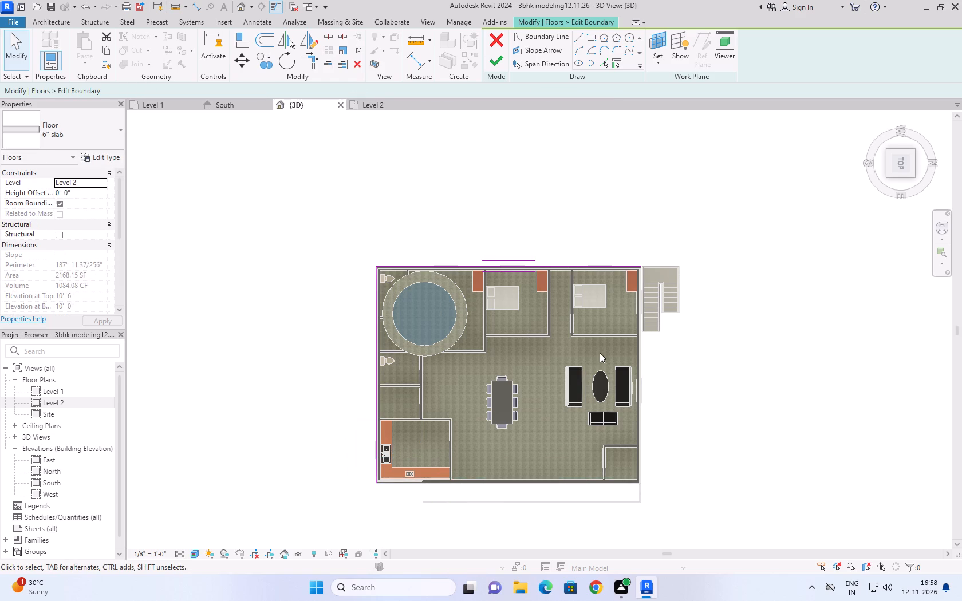
Draw a straight slab boundary line along the outside of the east wall, from the southeast corner to the northeast corner.
{"action": "left_click", "coordinate": [575, 38]}
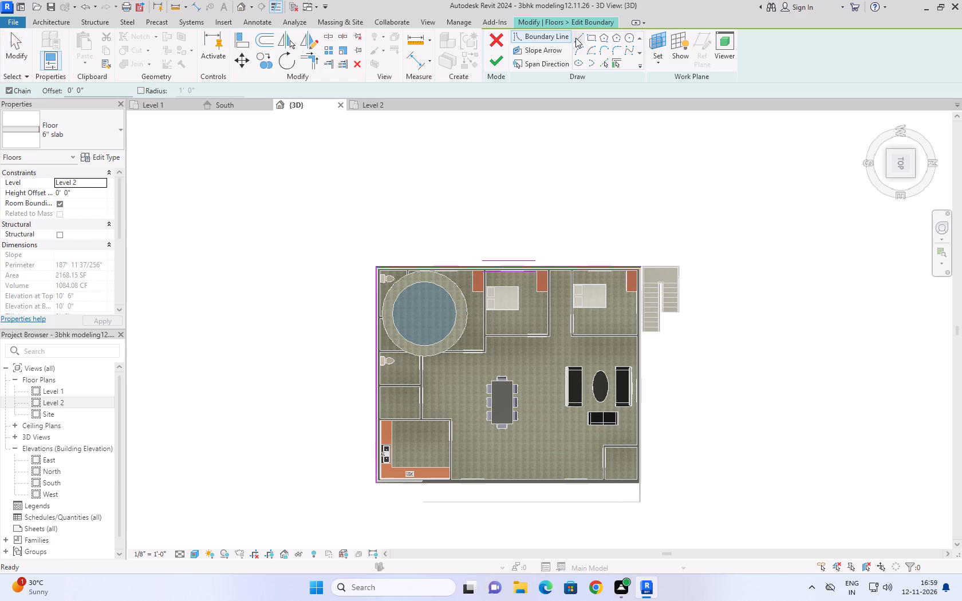
{"action": "scroll", "coordinate": [407, 494], "scroll_direction": "up", "scroll_amount": 4}
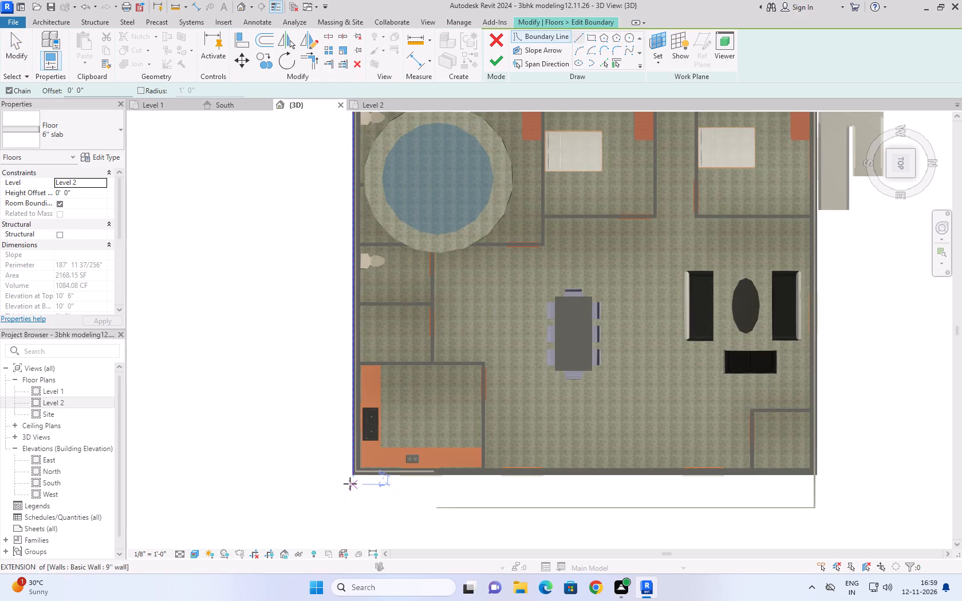
{"action": "left_click", "coordinate": [352, 477]}
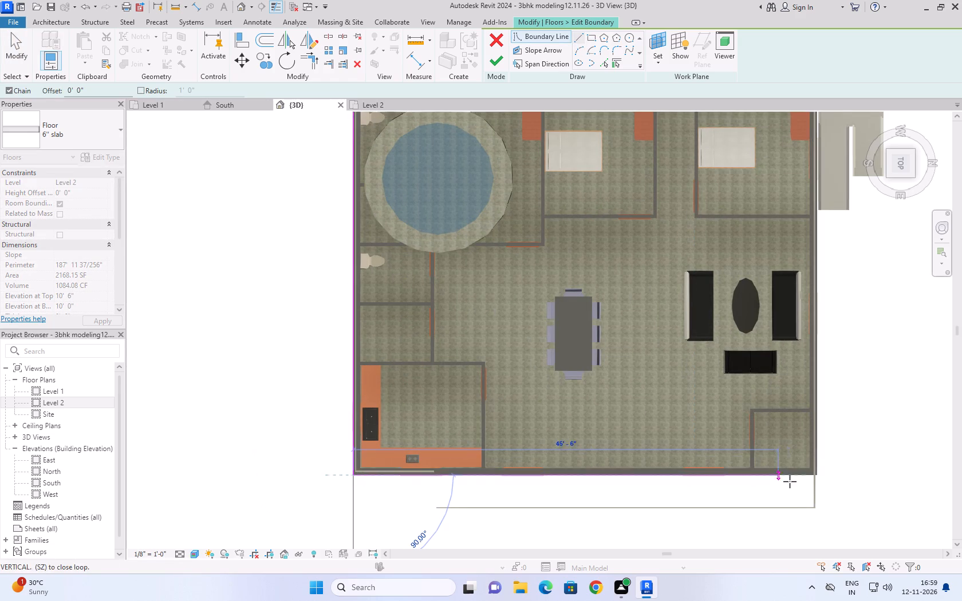
{"action": "left_click", "coordinate": [819, 474]}
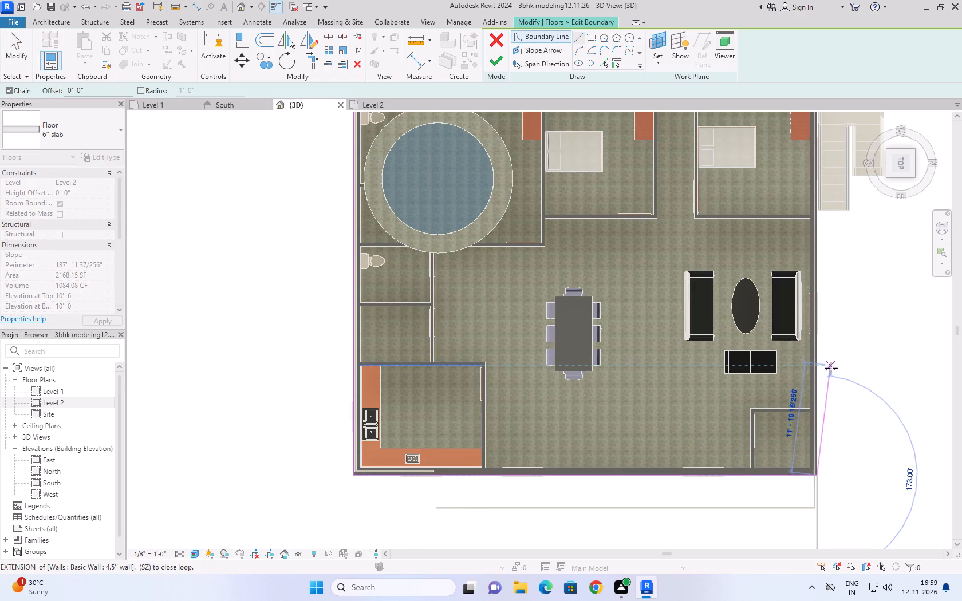
Switch the 3D view's visual style to Wireframe.
{"action": "middle_click_drag", "start_coordinate": [831, 368], "coordinate": [686, 473]}
{"action": "scroll", "coordinate": [686, 473], "scroll_direction": "up", "scroll_amount": 1}
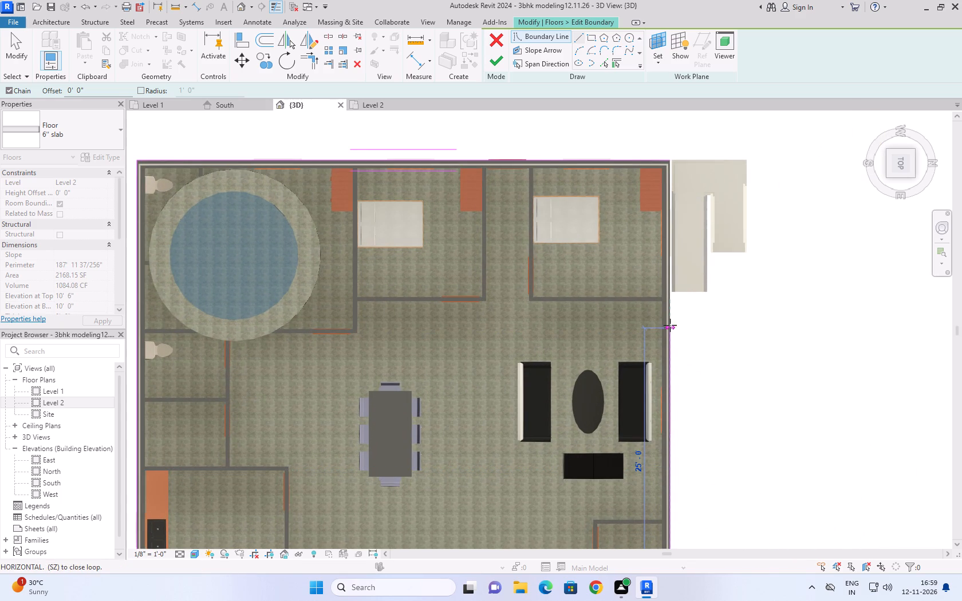
{"action": "scroll", "coordinate": [667, 255], "scroll_direction": "up", "scroll_amount": 4}
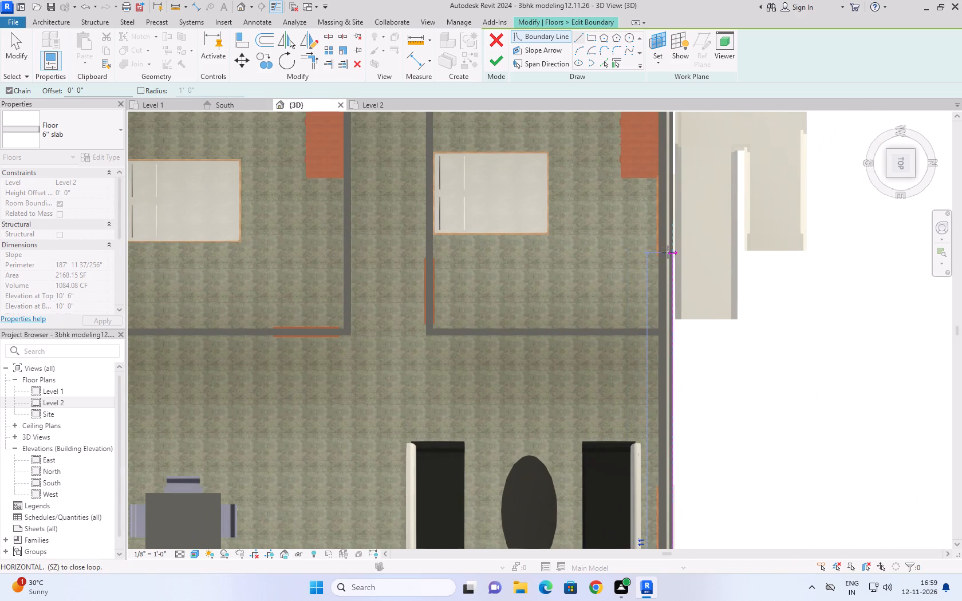
{"action": "scroll", "coordinate": [669, 249], "scroll_direction": "up", "scroll_amount": 3}
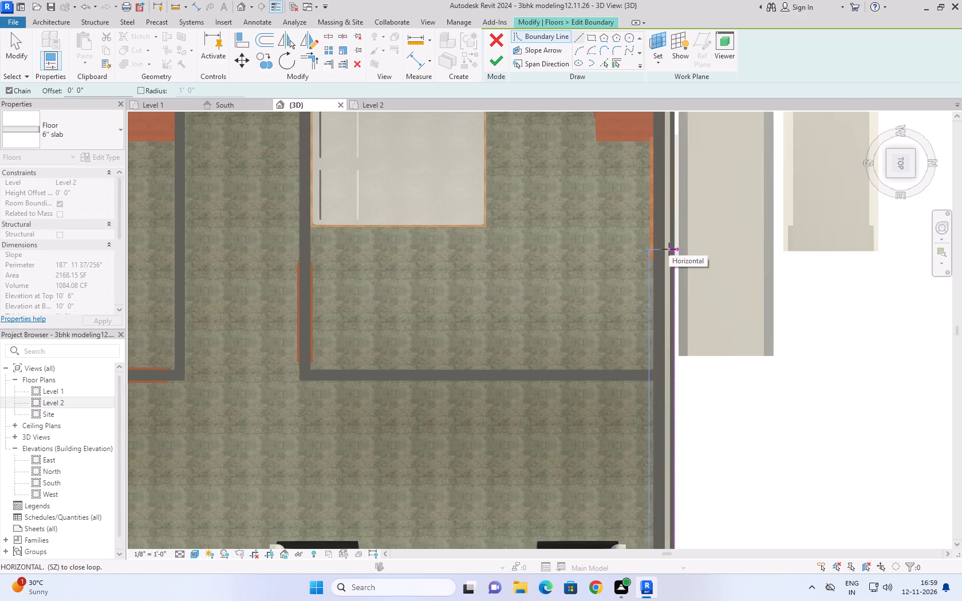
{"action": "left_click", "coordinate": [199, 556]}
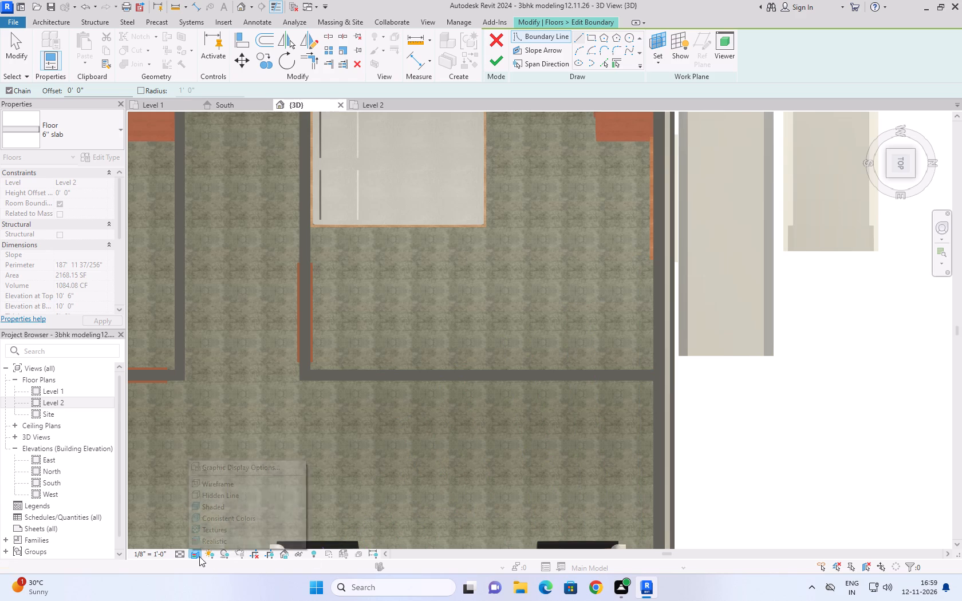
{"action": "left_click", "coordinate": [217, 487]}
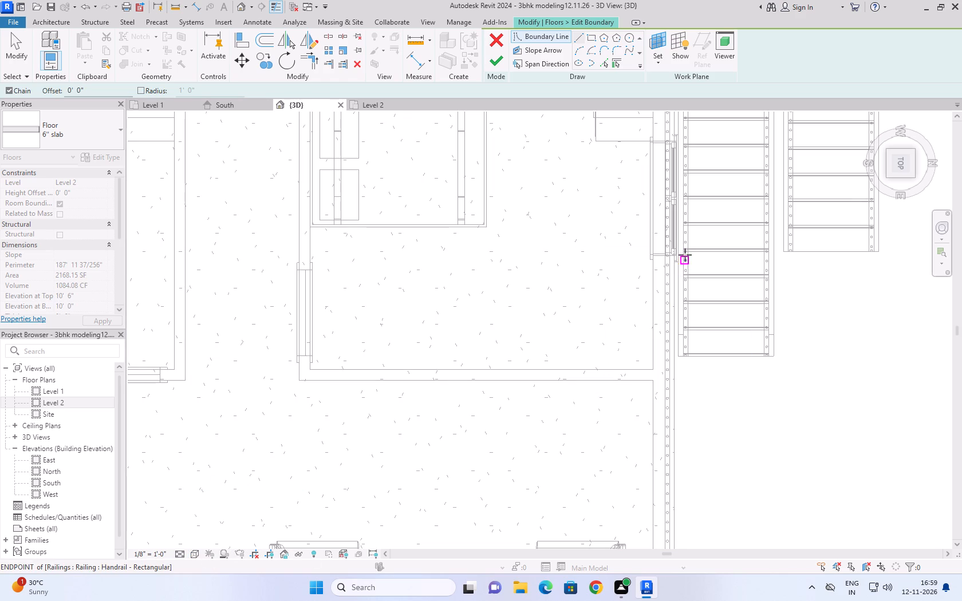
Draw the north boundary line from the northeast corner along the north wall, stopping level with the end of the staircase's outer flight.
{"action": "scroll", "coordinate": [683, 313], "scroll_direction": "down", "scroll_amount": 9}
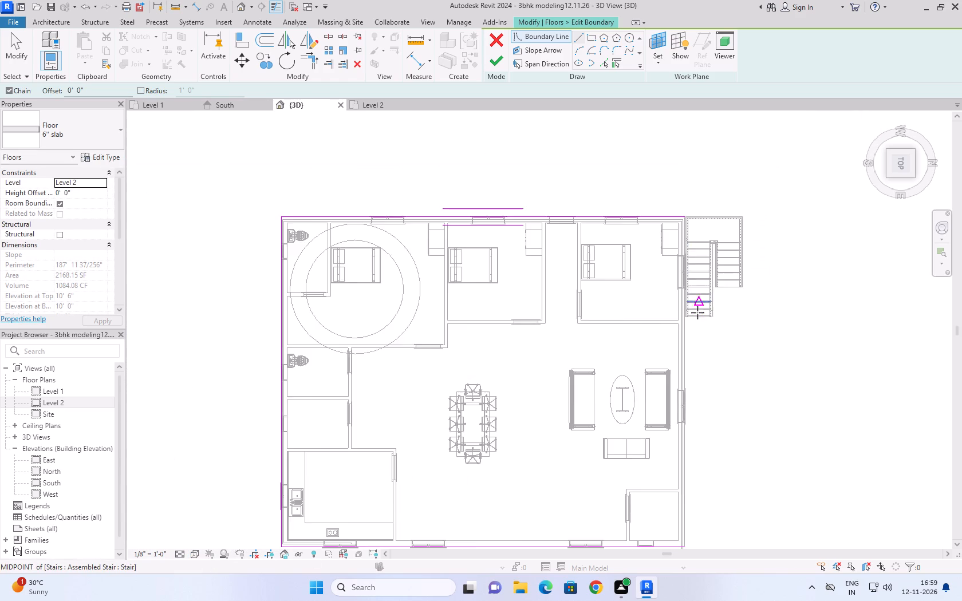
{"action": "scroll", "coordinate": [697, 313], "scroll_direction": "down", "scroll_amount": 4}
{"action": "scroll", "coordinate": [687, 489], "scroll_direction": "up", "scroll_amount": 3}
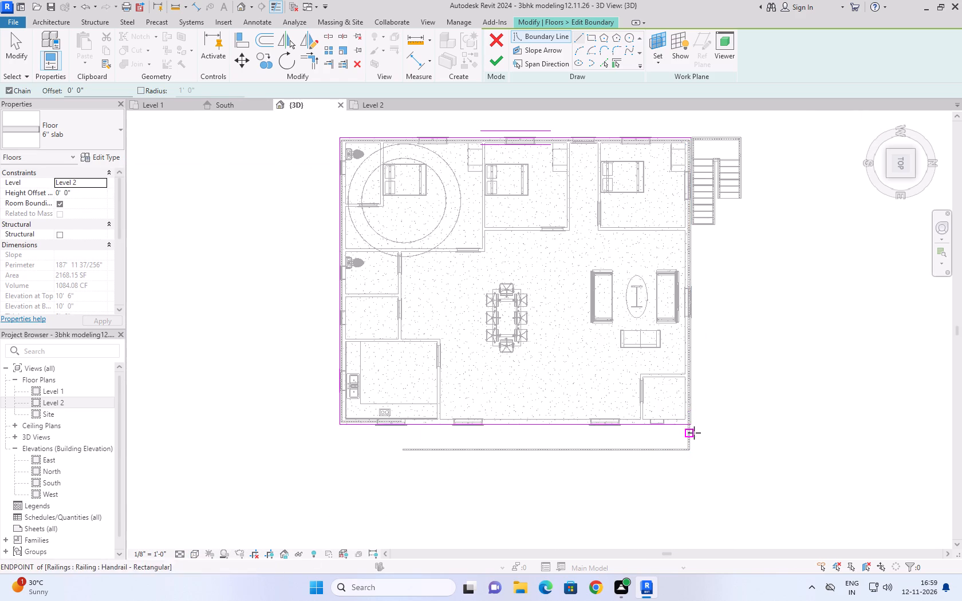
{"action": "scroll", "coordinate": [694, 433], "scroll_direction": "up", "scroll_amount": 7}
{"action": "left_click", "coordinate": [684, 412]}
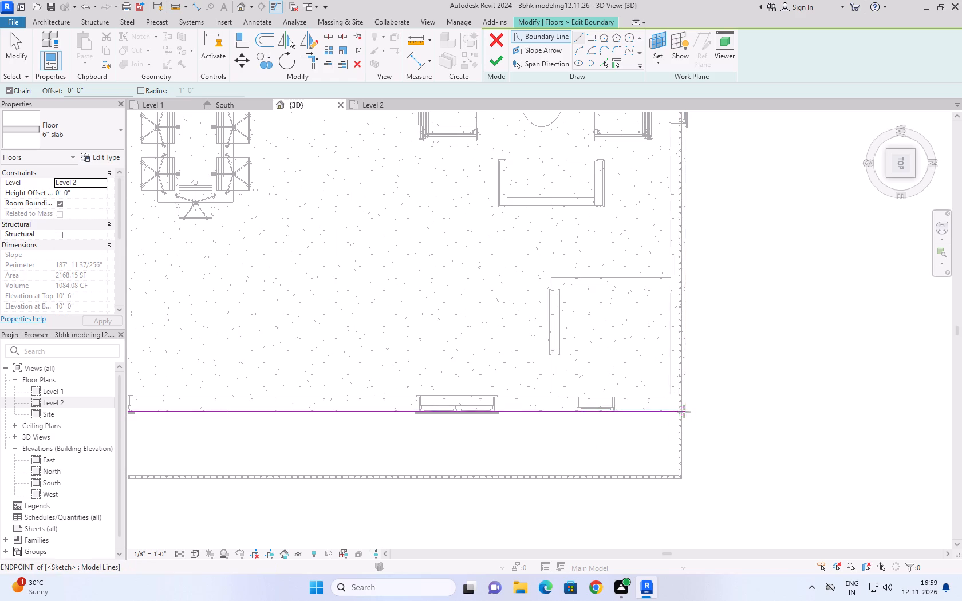
{"action": "scroll", "coordinate": [683, 304], "scroll_direction": "down", "scroll_amount": 10}
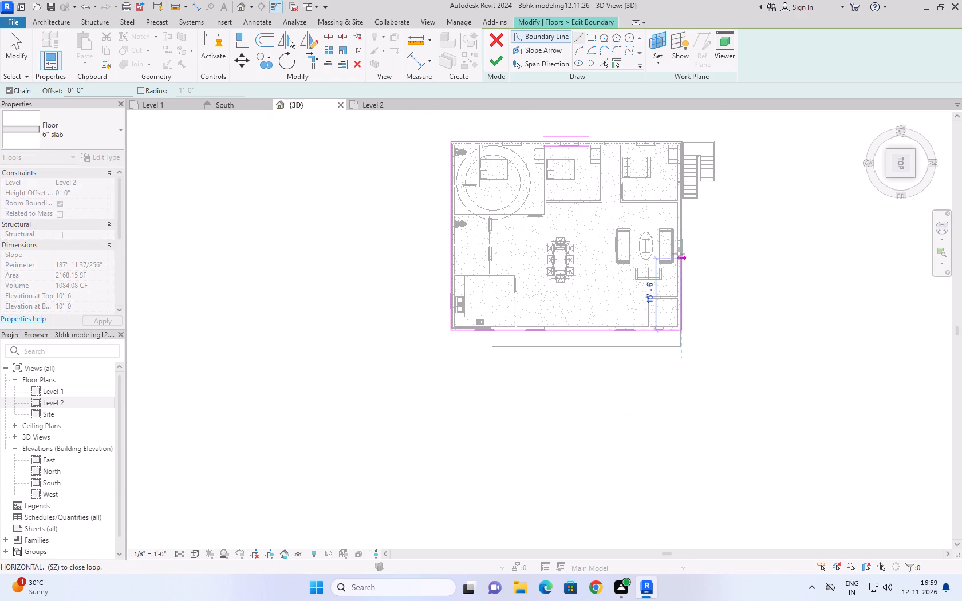
{"action": "scroll", "coordinate": [682, 241], "scroll_direction": "up", "scroll_amount": 8}
{"action": "middle_click_drag", "start_coordinate": [675, 210], "coordinate": [675, 397]}
{"action": "scroll", "coordinate": [684, 246], "scroll_direction": "up", "scroll_amount": 2}
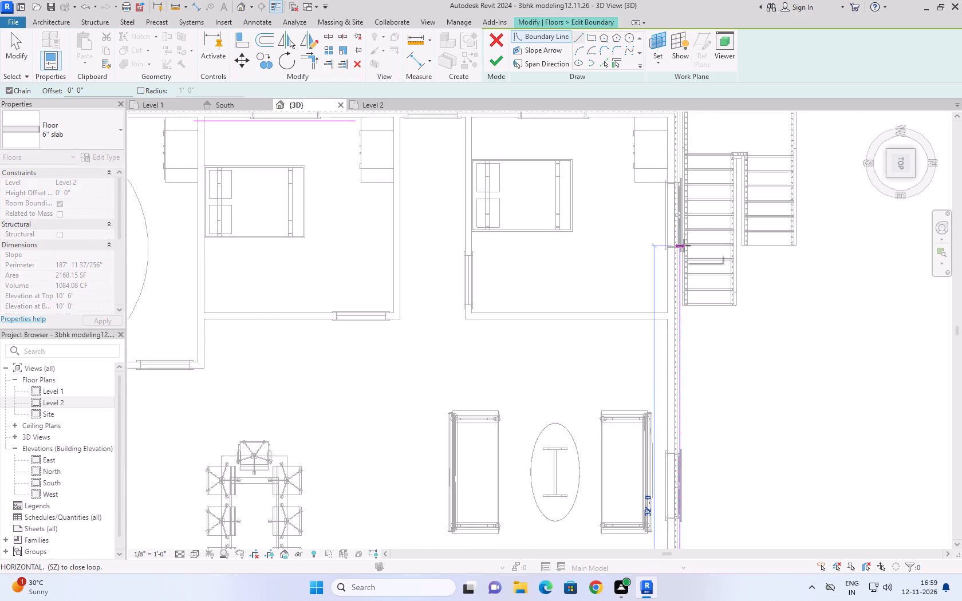
{"action": "scroll", "coordinate": [684, 246], "scroll_direction": "up", "scroll_amount": 6}
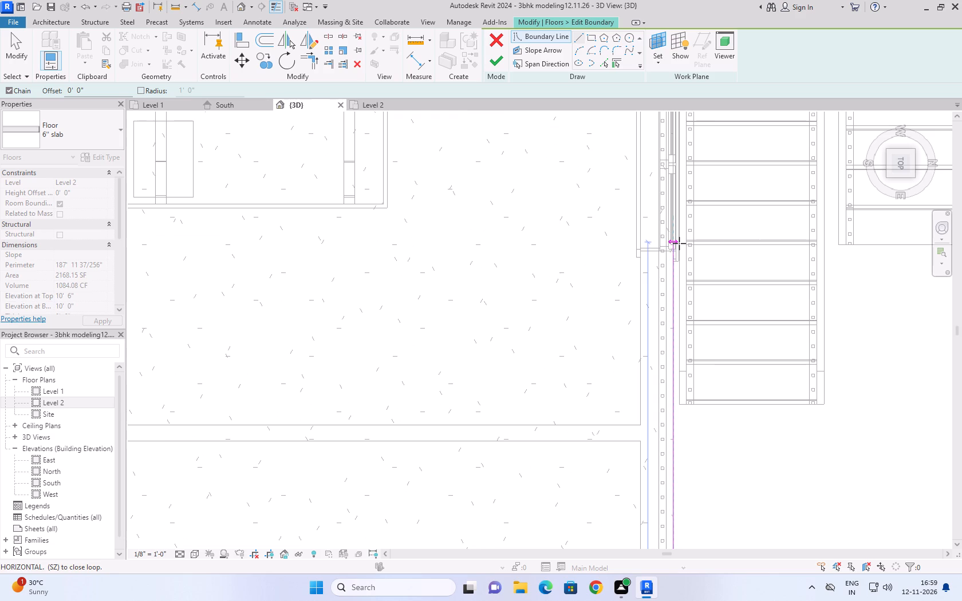
{"action": "left_click", "coordinate": [677, 243]}
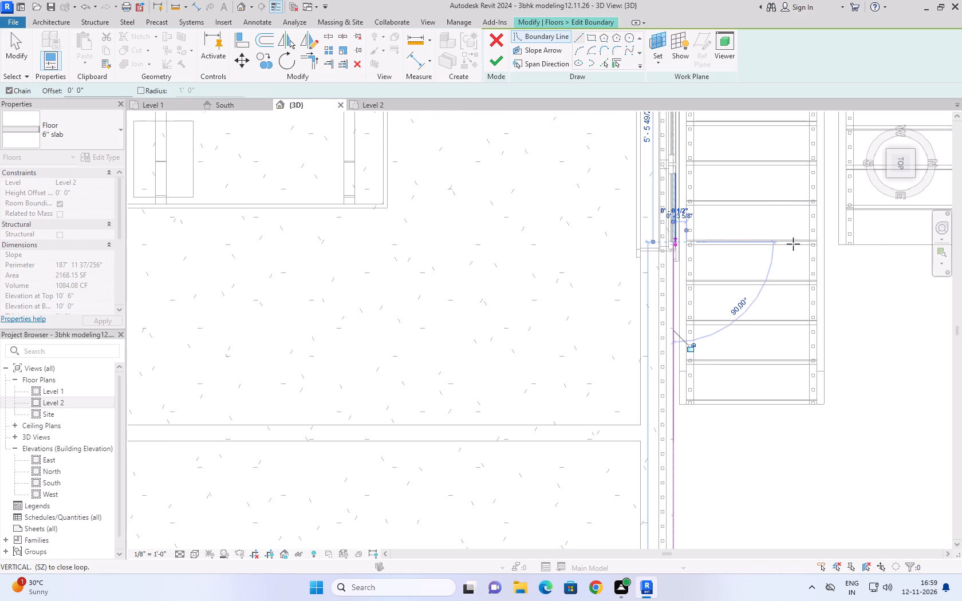
Continue the boundary about 7'-2" across the staircase to its outer edge, and along that edge to the landing's outer corner.
{"action": "scroll", "coordinate": [875, 243], "scroll_direction": "down", "scroll_amount": 8}
{"action": "middle_click_drag", "start_coordinate": [869, 246], "coordinate": [837, 249]}
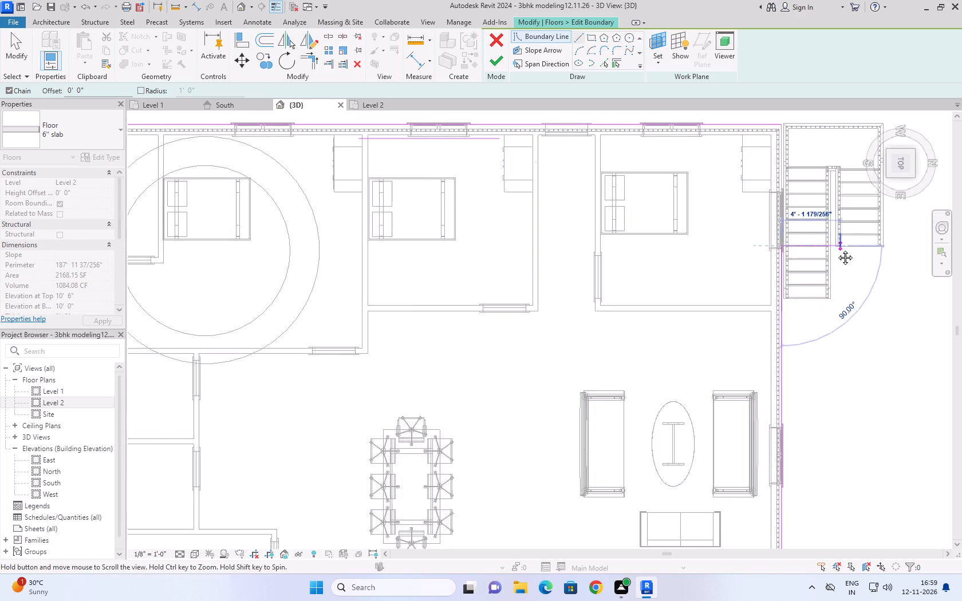
{"action": "middle_click_drag", "start_coordinate": [837, 249], "coordinate": [661, 288]}
{"action": "scroll", "coordinate": [711, 282], "scroll_direction": "up", "scroll_amount": 5}
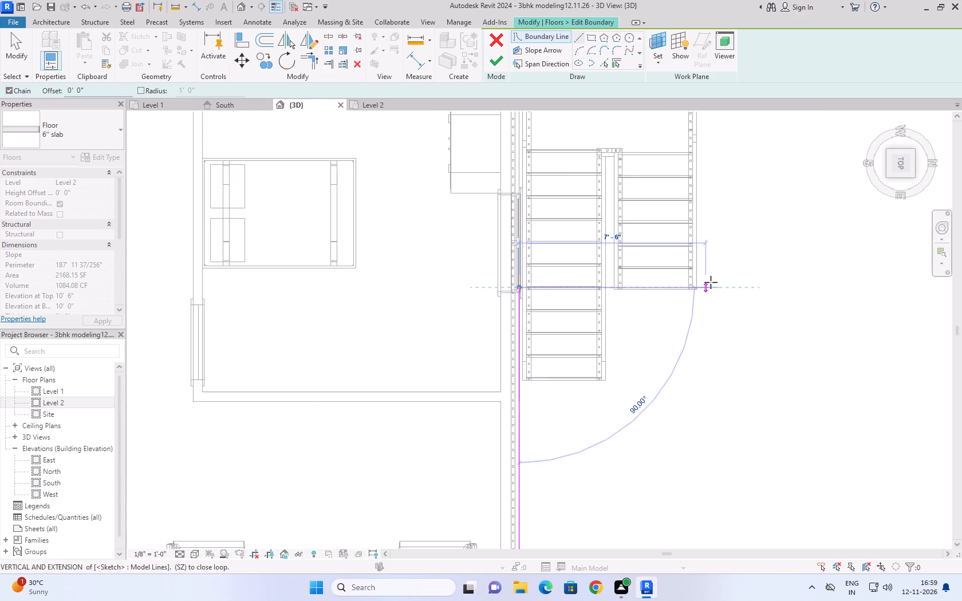
{"action": "scroll", "coordinate": [711, 282], "scroll_direction": "up", "scroll_amount": 7}
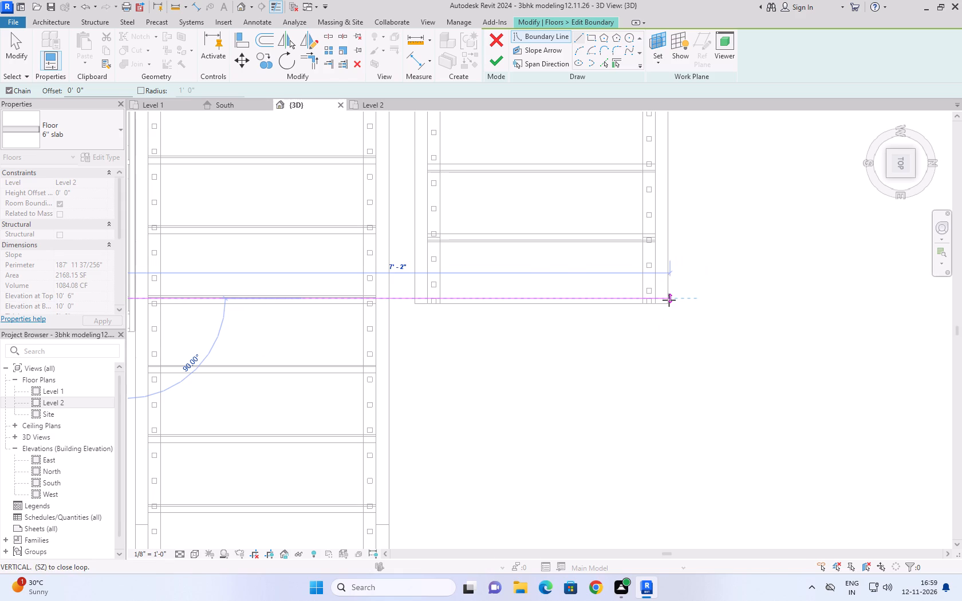
{"action": "left_click", "coordinate": [669, 299]}
{"action": "scroll", "coordinate": [671, 270], "scroll_direction": "down", "scroll_amount": 11}
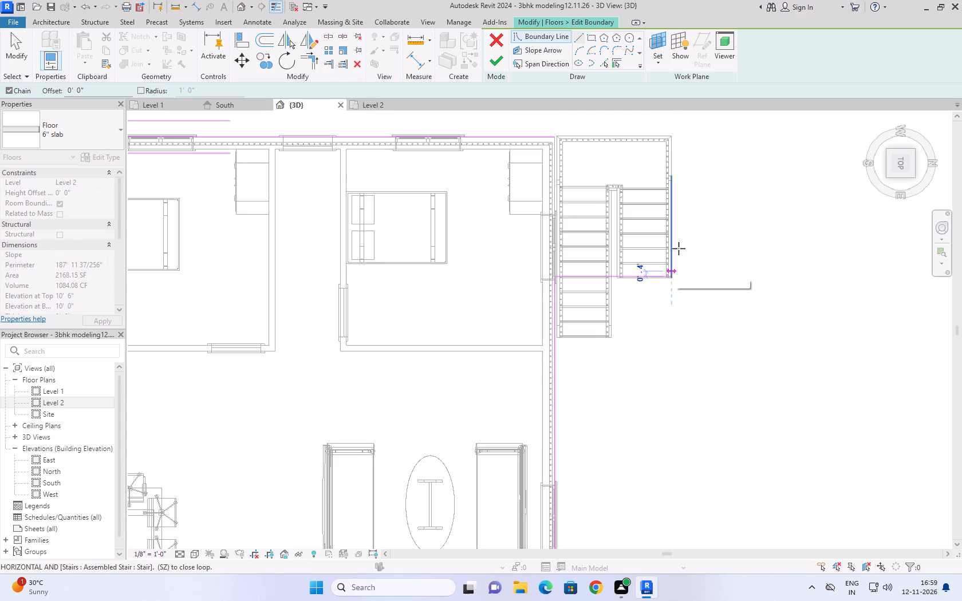
{"action": "left_click", "coordinate": [673, 138]}
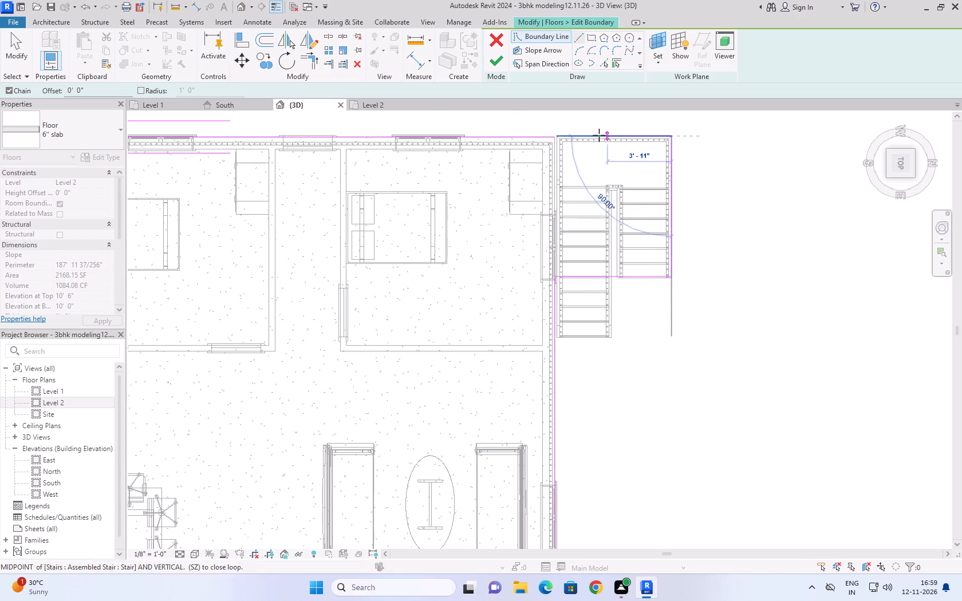
{"action": "scroll", "coordinate": [538, 132], "scroll_direction": "up", "scroll_amount": 9}
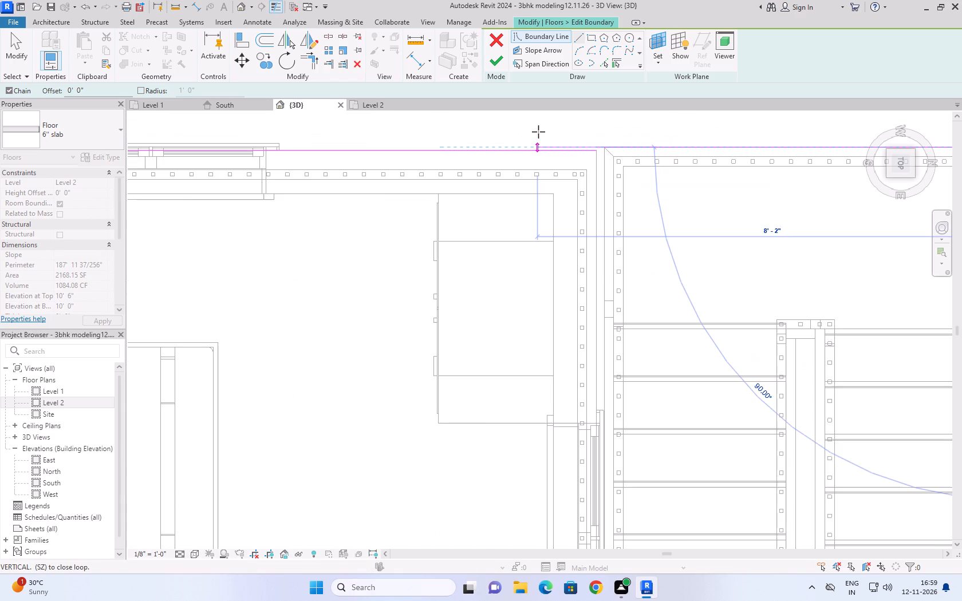
{"action": "scroll", "coordinate": [545, 122], "scroll_direction": "down", "scroll_amount": 2}
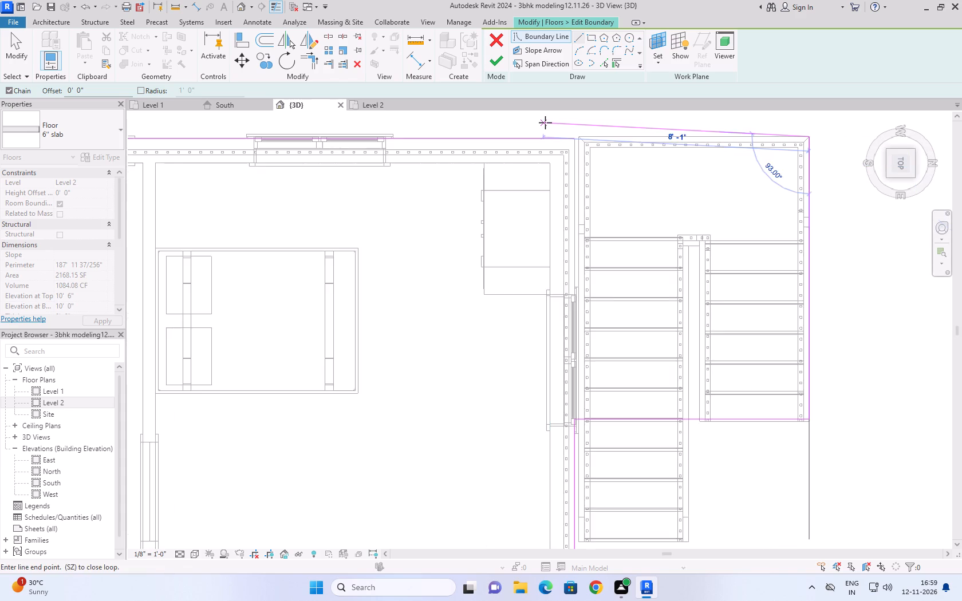
{"action": "scroll", "coordinate": [545, 122], "scroll_direction": "down", "scroll_amount": 4}
{"action": "key", "text": "Escape"}
{"action": "key", "text": "Escape"}
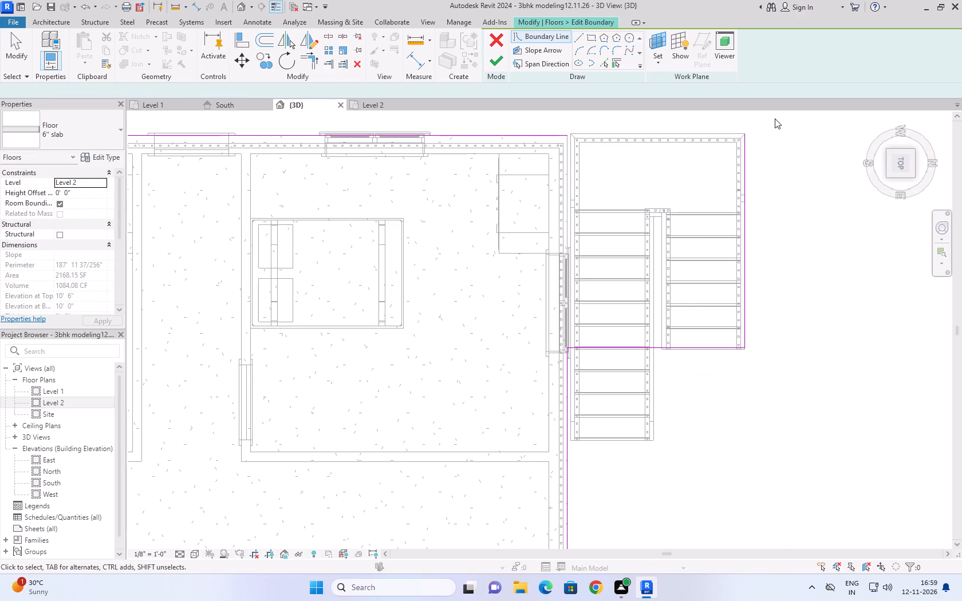
Extend the existing west boundary line past the house corner to meet the new line at the landing's outer corner.
{"action": "left_click", "coordinate": [559, 134]}
{"action": "left_click_drag", "start_coordinate": [567, 134], "coordinate": [598, 141]}
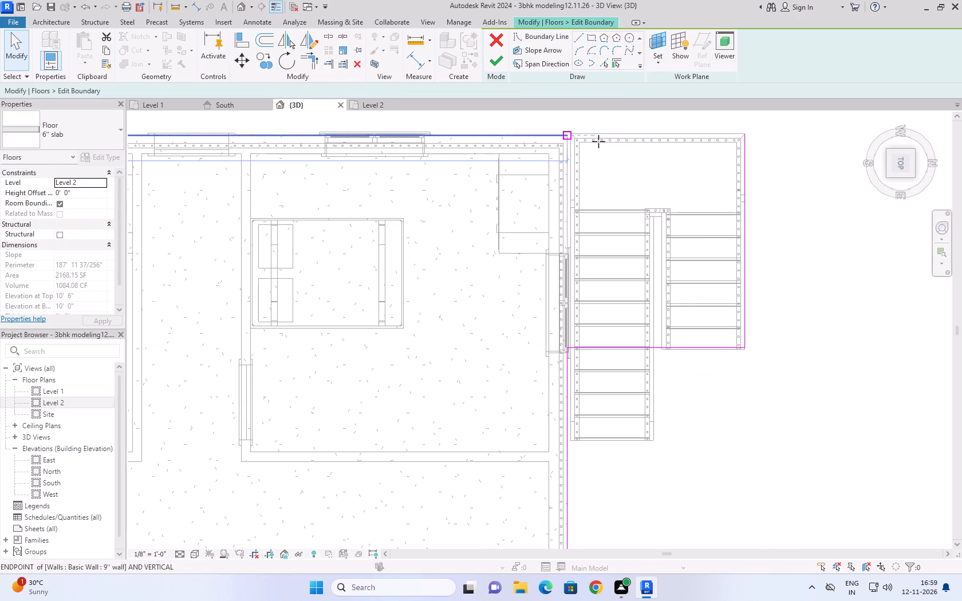
{"action": "left_click_drag", "start_coordinate": [598, 141], "coordinate": [747, 141]}
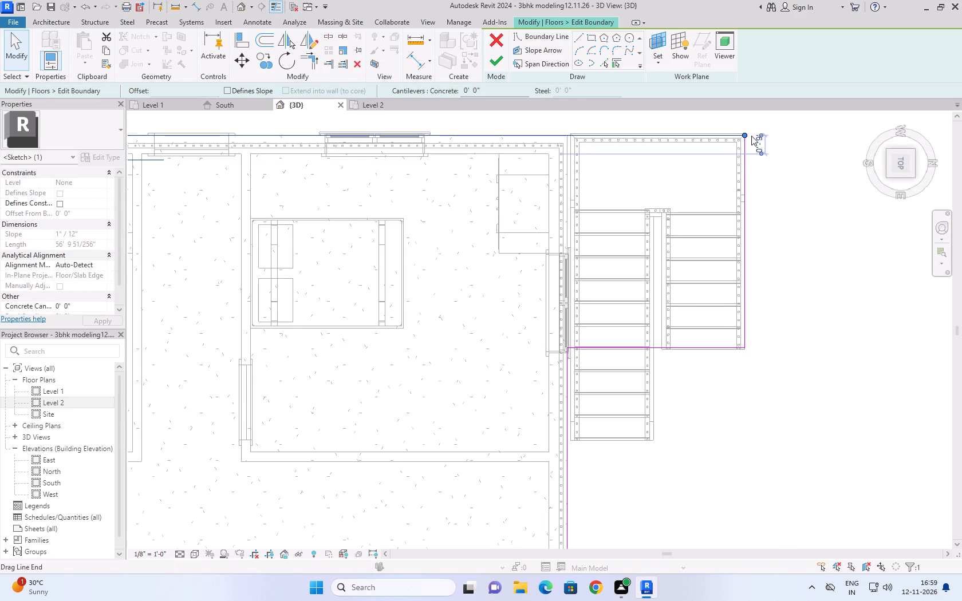
{"action": "scroll", "coordinate": [751, 136], "scroll_direction": "up", "scroll_amount": 9}
{"action": "left_click", "coordinate": [753, 136]}
{"action": "left_click", "coordinate": [697, 131]}
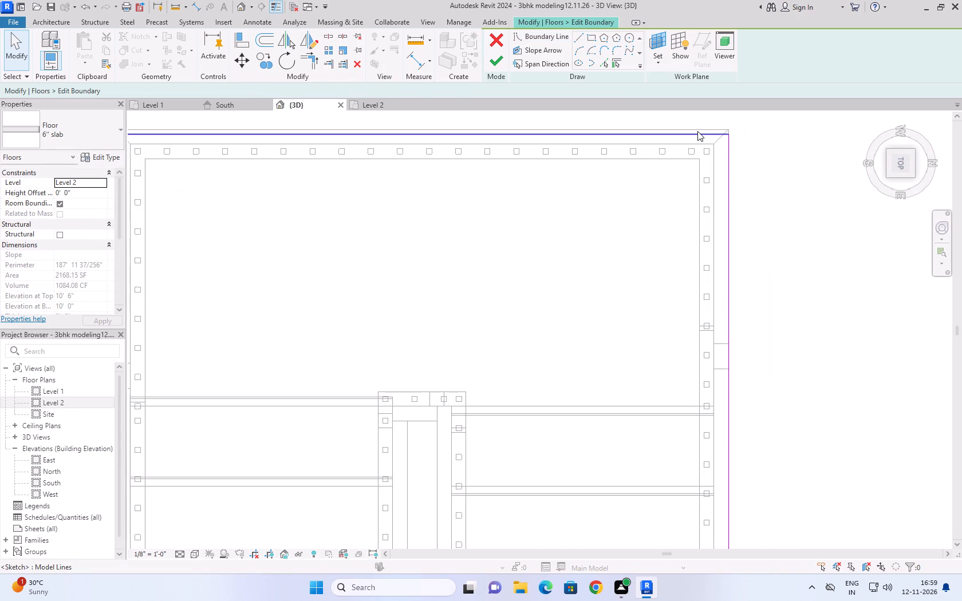
{"action": "scroll", "coordinate": [697, 131], "scroll_direction": "down", "scroll_amount": 6}
{"action": "scroll", "coordinate": [630, 191], "scroll_direction": "down", "scroll_amount": 3}
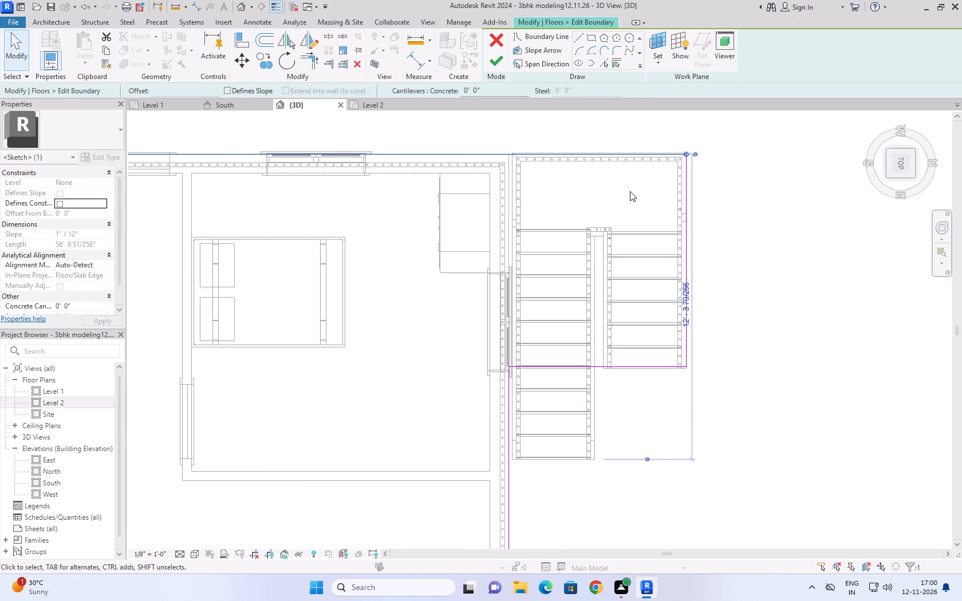
{"action": "left_click", "coordinate": [798, 188]}
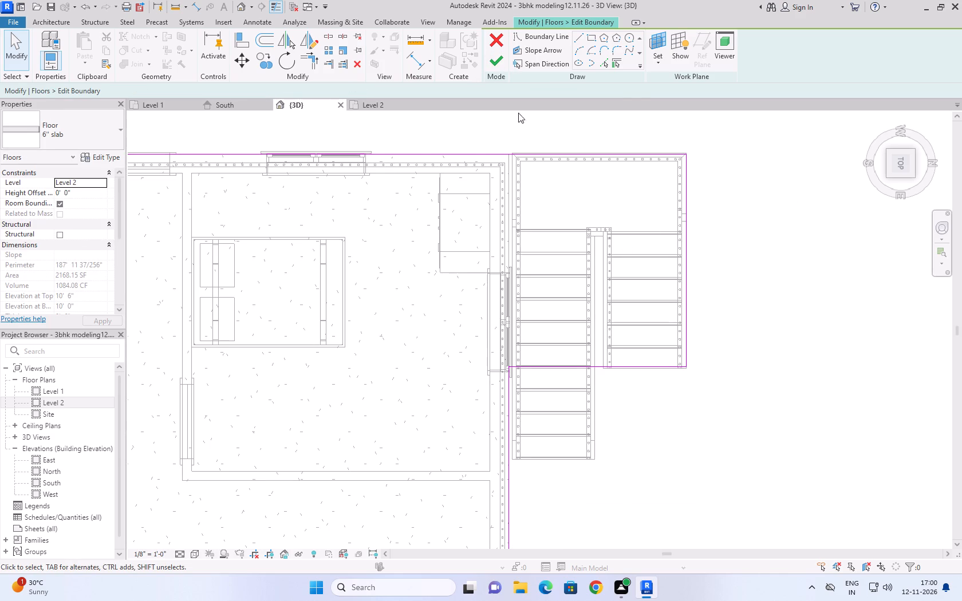
Finish the slab boundary edit and attach the walls that go up to the slab to its bottom.
{"action": "scroll", "coordinate": [543, 128], "scroll_direction": "down", "scroll_amount": 5}
{"action": "left_click", "coordinate": [496, 62]}
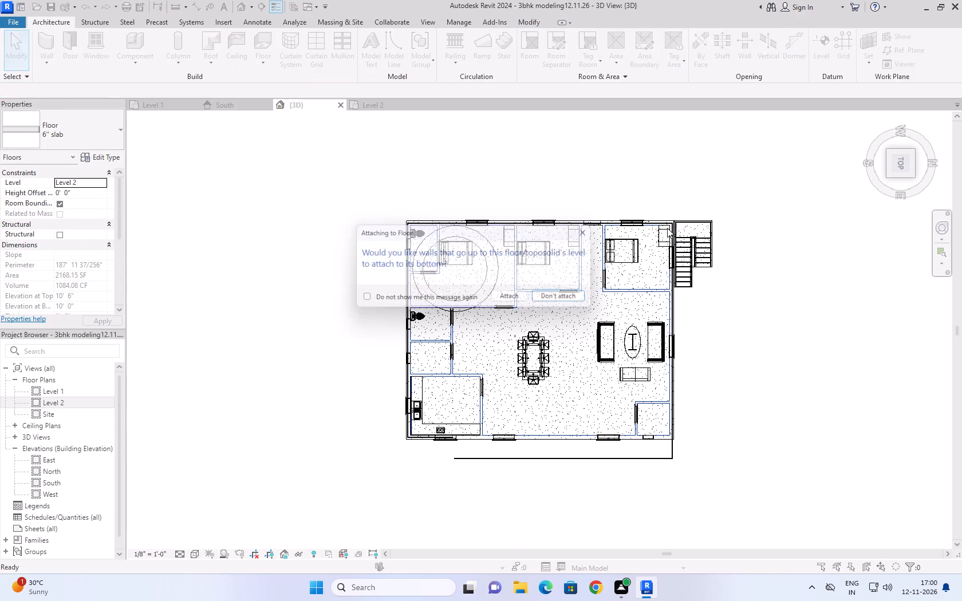
{"action": "left_click", "coordinate": [520, 299]}
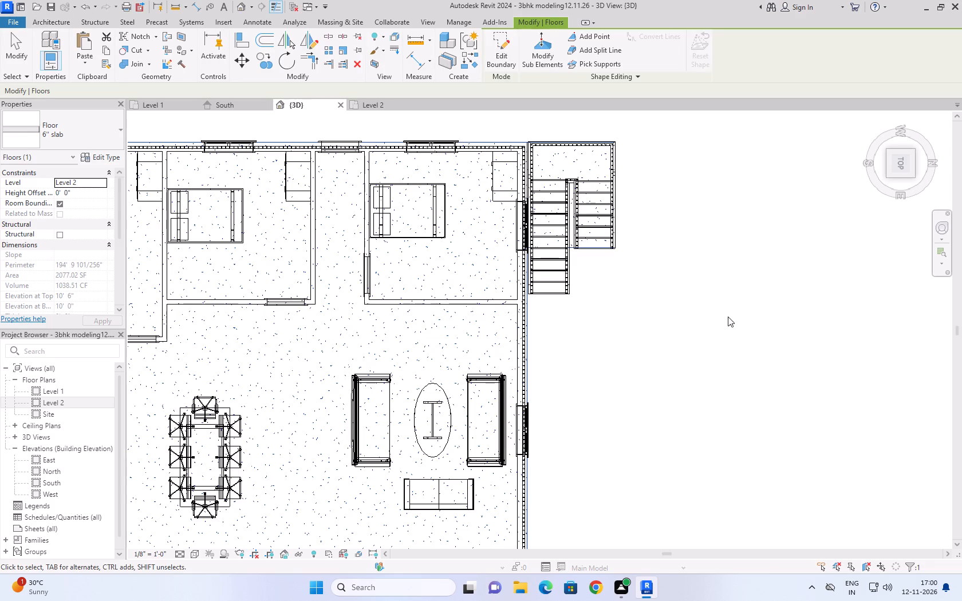
{"action": "left_click", "coordinate": [701, 322]}
Return the 3D view to its home orientation to examine the reshaped roof slab and the relocated staircase.
{"action": "scroll", "coordinate": [444, 111], "scroll_direction": "down", "scroll_amount": 4}
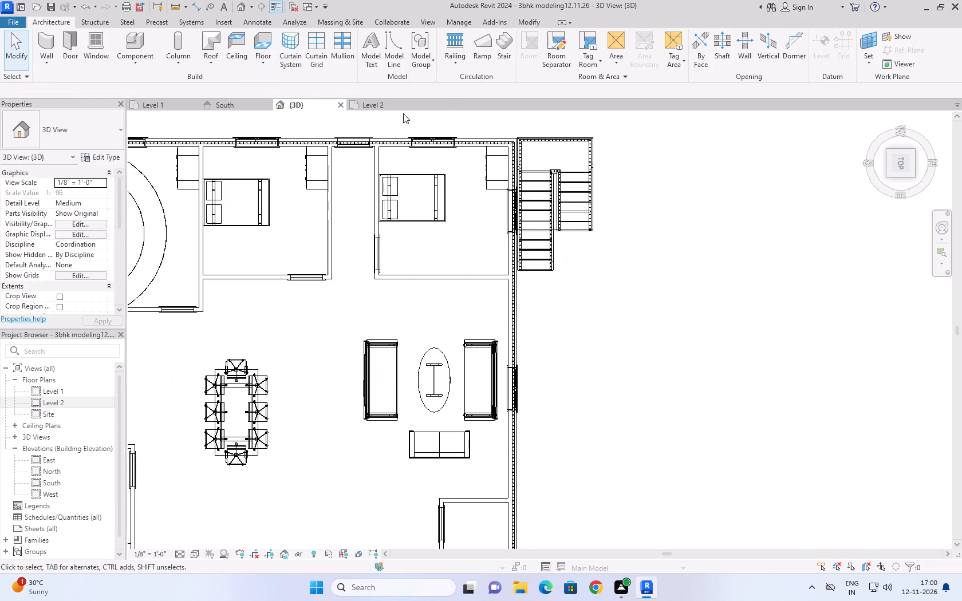
{"action": "left_click", "coordinate": [877, 118]}
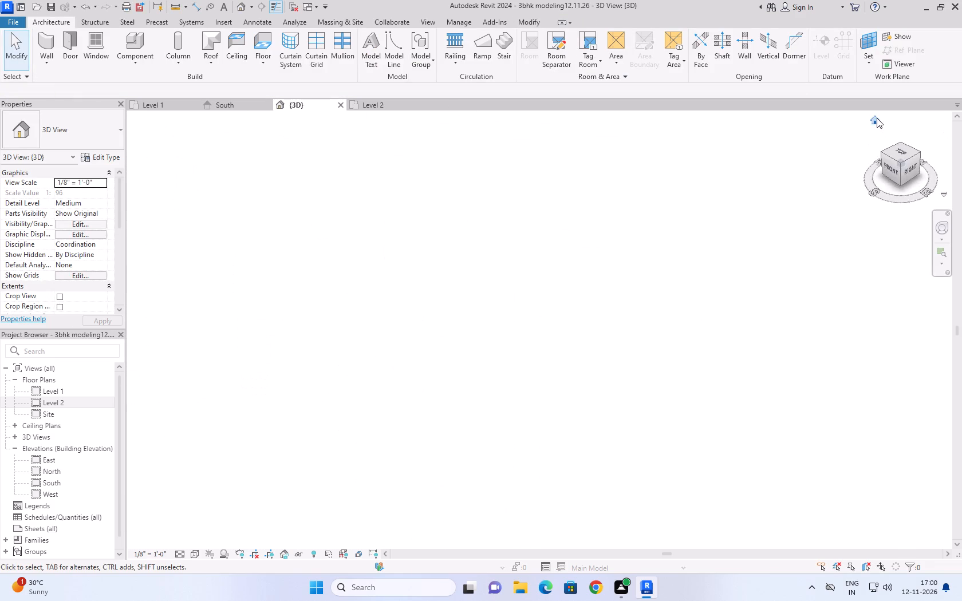
{"action": "scroll", "coordinate": [845, 389], "scroll_direction": "up", "scroll_amount": 4}
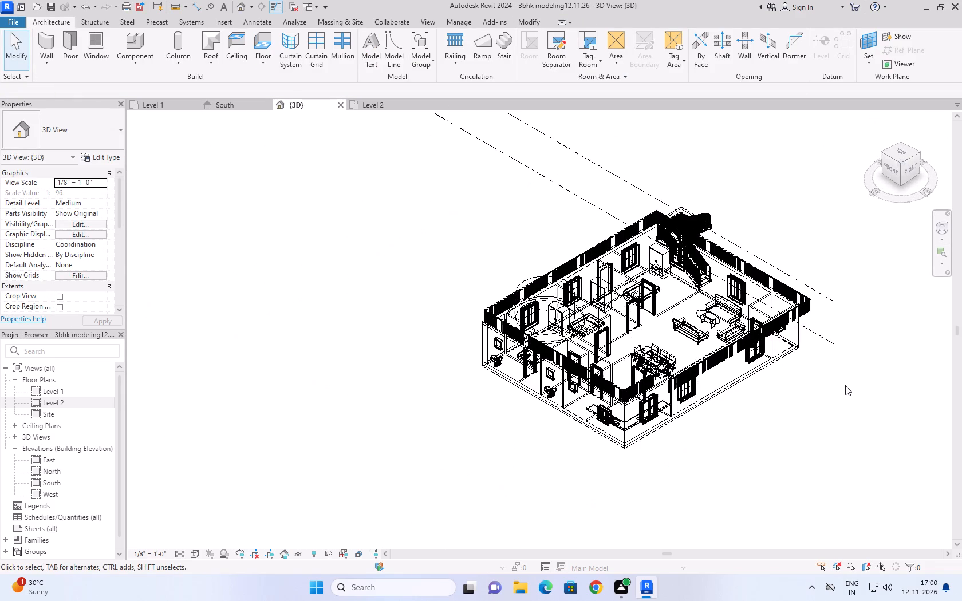
{"action": "left_click", "coordinate": [845, 383]}
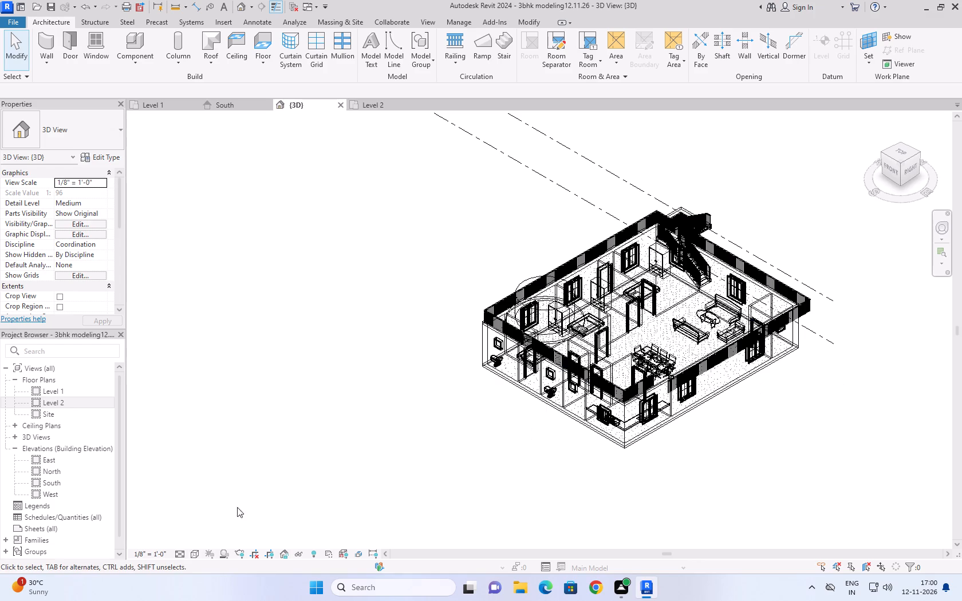
Switch the 3D view from wireframe to a realistic, textured visual style.
{"action": "left_click", "coordinate": [196, 553]}
{"action": "left_click", "coordinate": [204, 537]}
From the top view, edit the 6" roof slab's boundary and delete the line crossing the staircase at the upper flight's end.
{"action": "scroll", "coordinate": [493, 454], "scroll_direction": "up", "scroll_amount": 1}
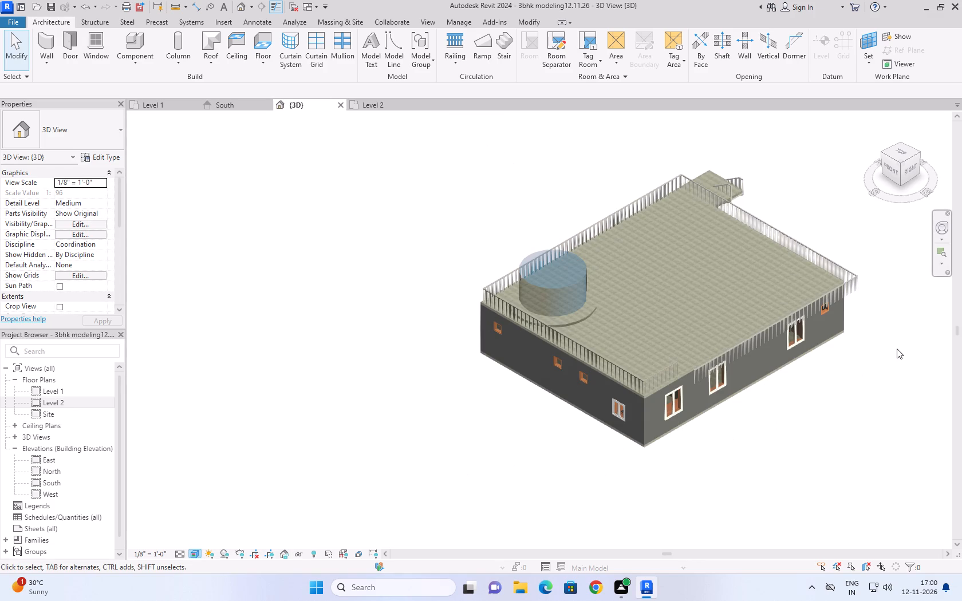
{"action": "middle_click_drag", "start_coordinate": [897, 349], "coordinate": [759, 381], "text": "shift"}
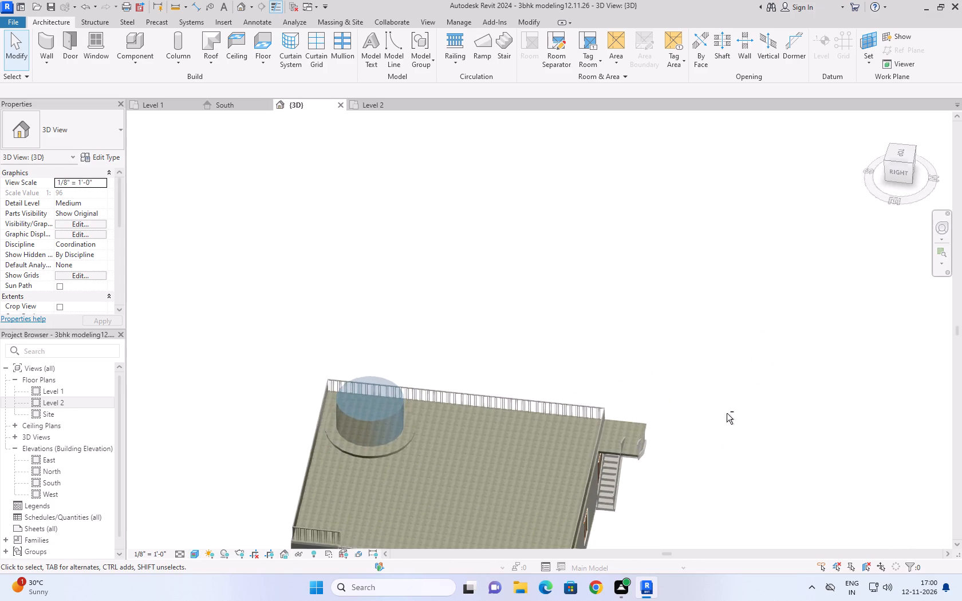
{"action": "scroll", "coordinate": [658, 412], "scroll_direction": "down", "scroll_amount": 3}
{"action": "scroll", "coordinate": [624, 472], "scroll_direction": "up", "scroll_amount": 11}
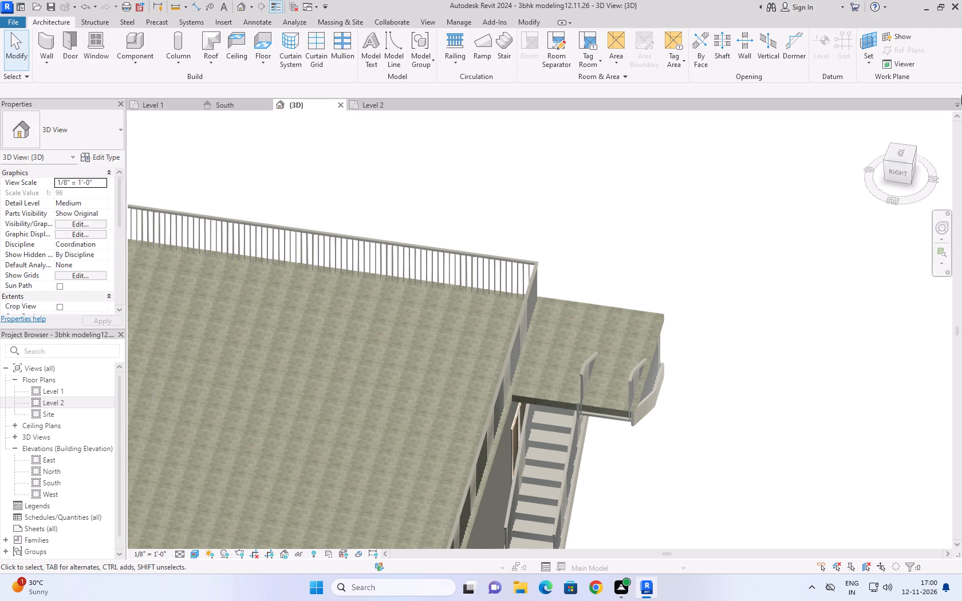
{"action": "left_click", "coordinate": [905, 152]}
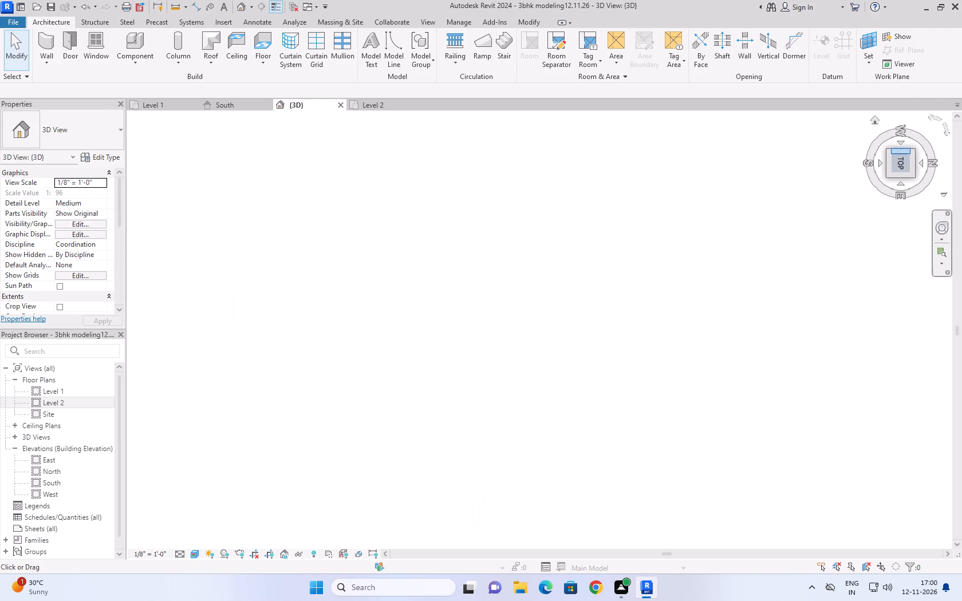
{"action": "scroll", "coordinate": [684, 429], "scroll_direction": "up", "scroll_amount": 9}
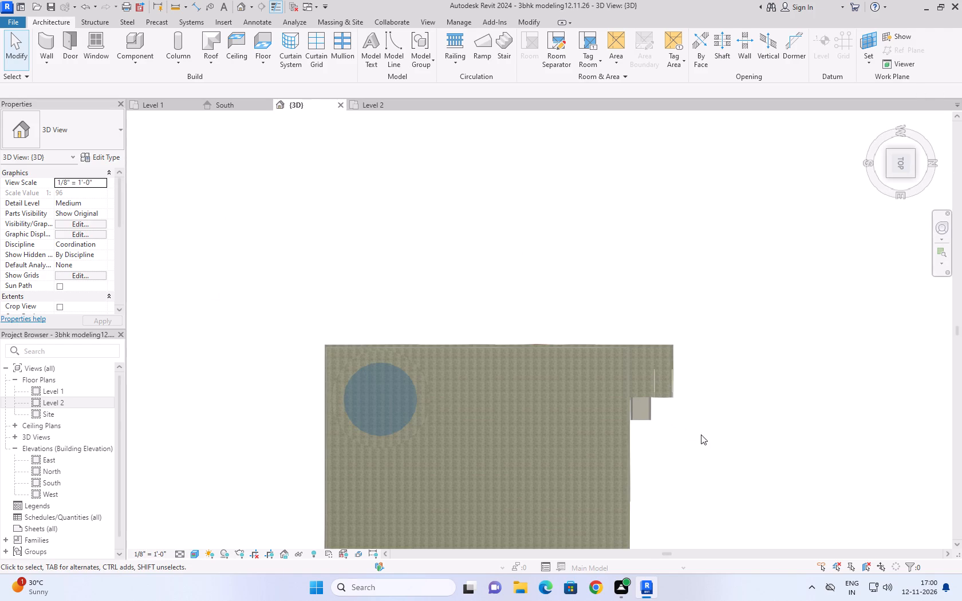
{"action": "left_click", "coordinate": [669, 346]}
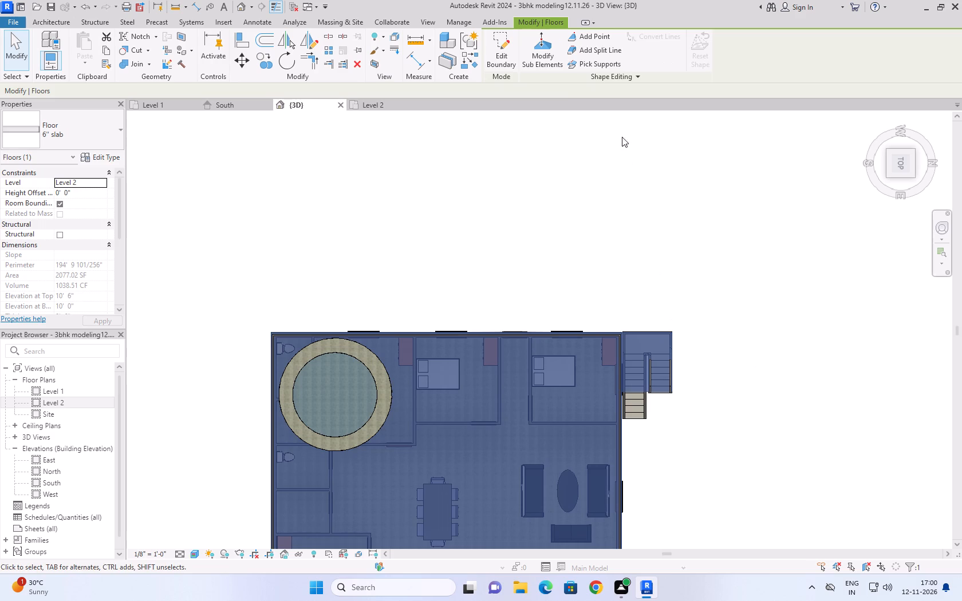
{"action": "left_click", "coordinate": [501, 61]}
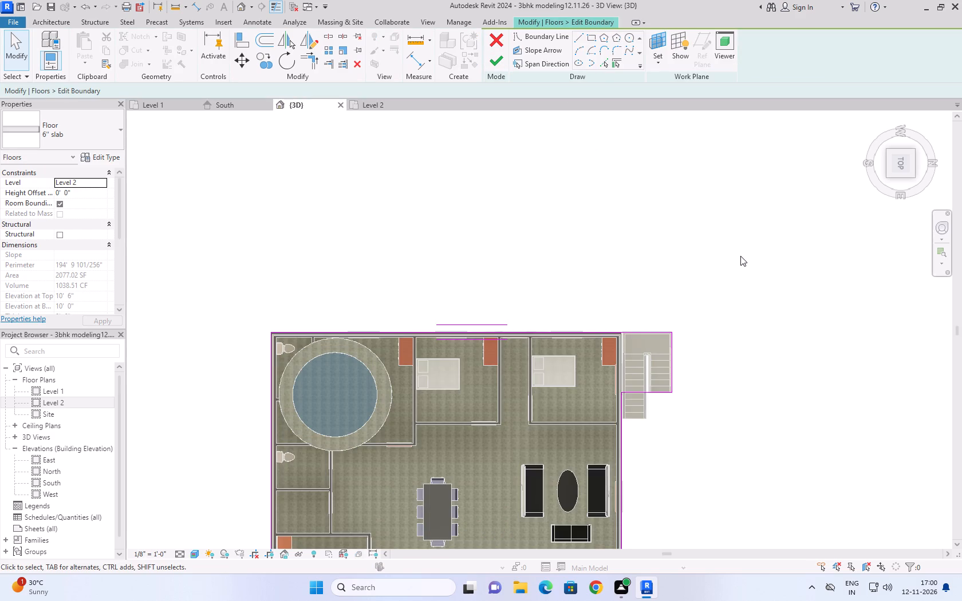
{"action": "scroll", "coordinate": [740, 256], "scroll_direction": "down", "scroll_amount": 4}
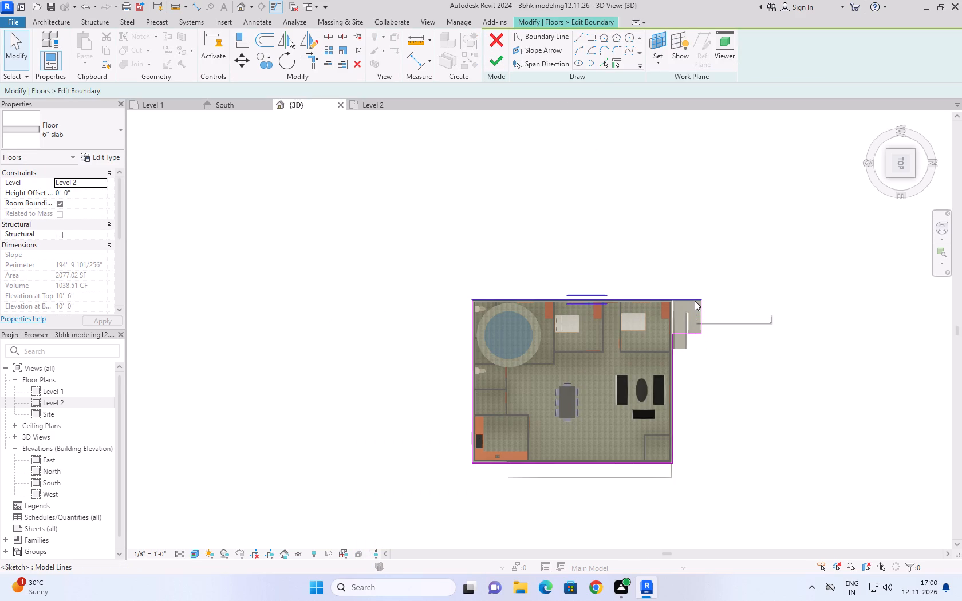
{"action": "scroll", "coordinate": [695, 300], "scroll_direction": "up", "scroll_amount": 9}
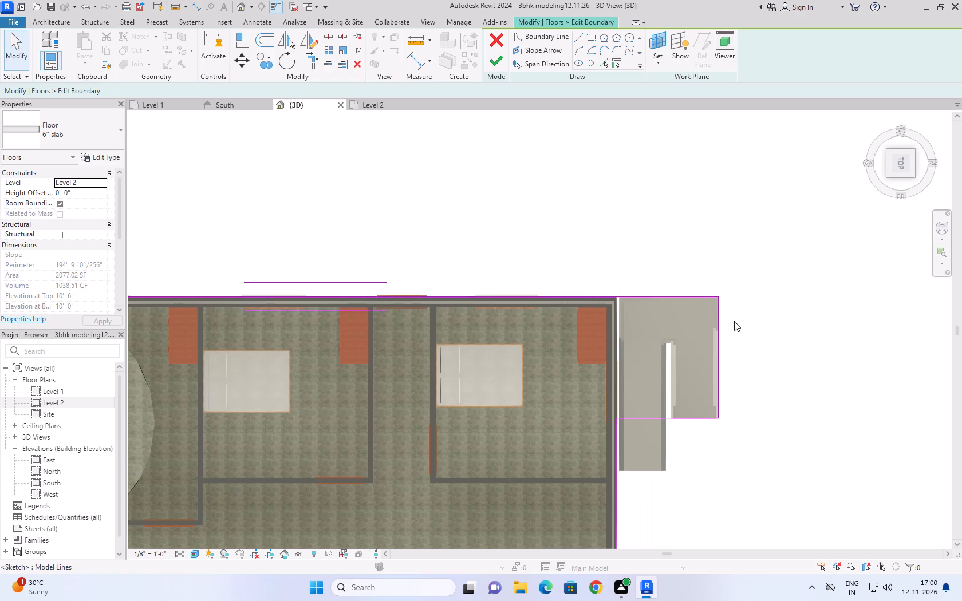
{"action": "left_click", "coordinate": [660, 421]}
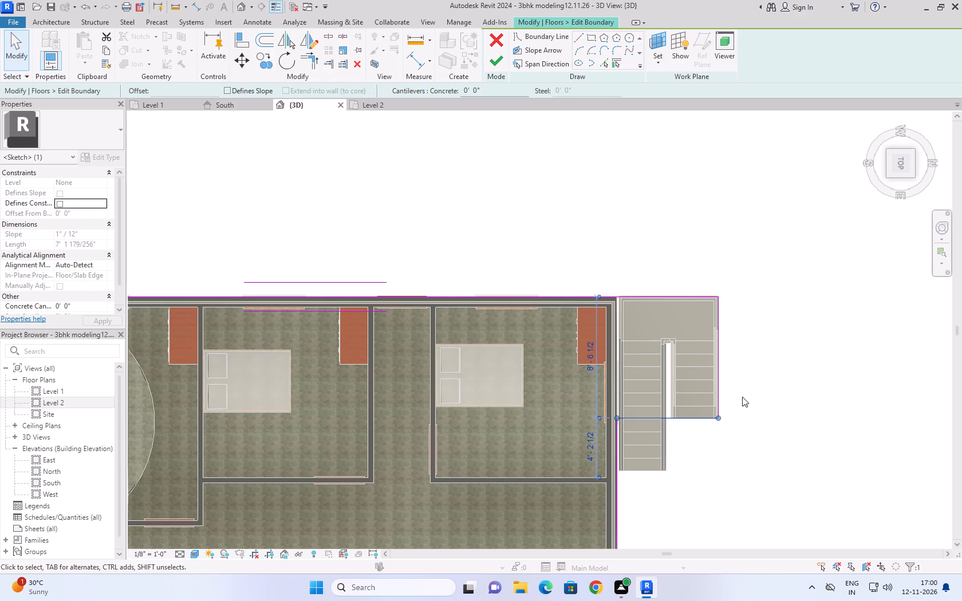
{"action": "scroll", "coordinate": [742, 397], "scroll_direction": "down", "scroll_amount": 9}
{"action": "scroll", "coordinate": [755, 477], "scroll_direction": "up", "scroll_amount": 4}
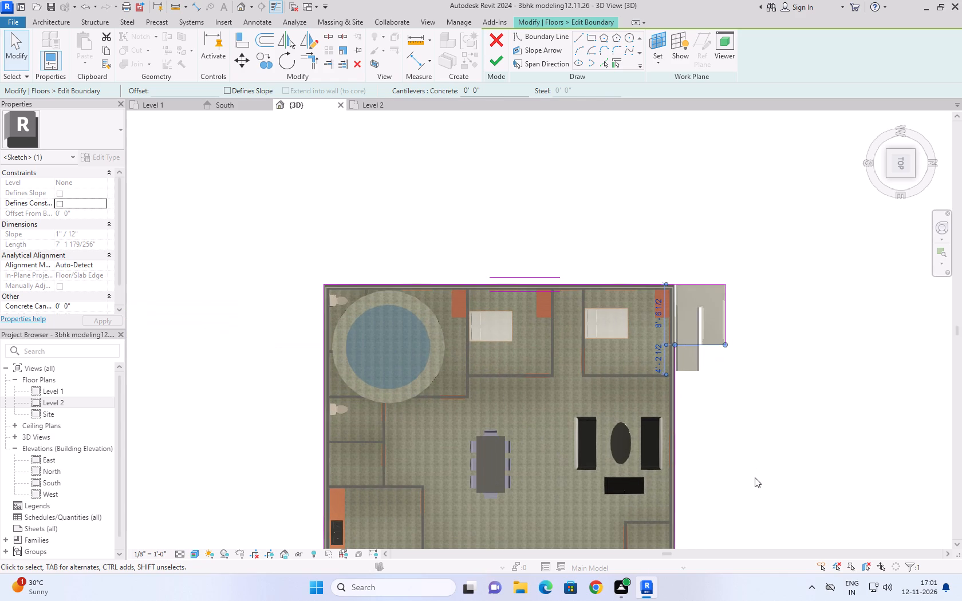
{"action": "key", "text": "Delete"}
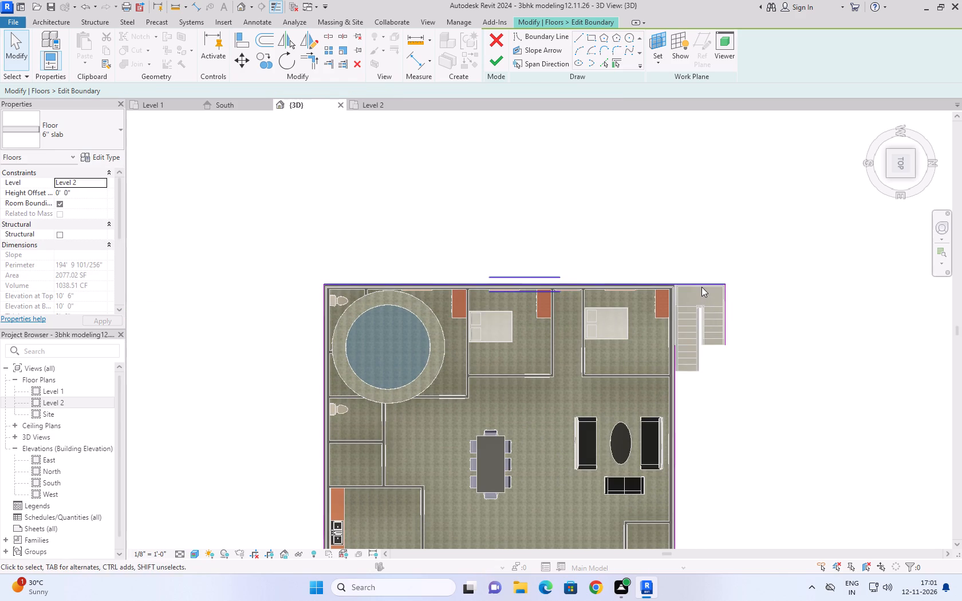
Shorten the slab's west boundary line from the landing's outer corner back to the house's northwest corner.
{"action": "left_click", "coordinate": [701, 287]}
{"action": "middle_click", "coordinate": [746, 303]}
{"action": "scroll", "coordinate": [746, 303], "scroll_direction": "up", "scroll_amount": 6}
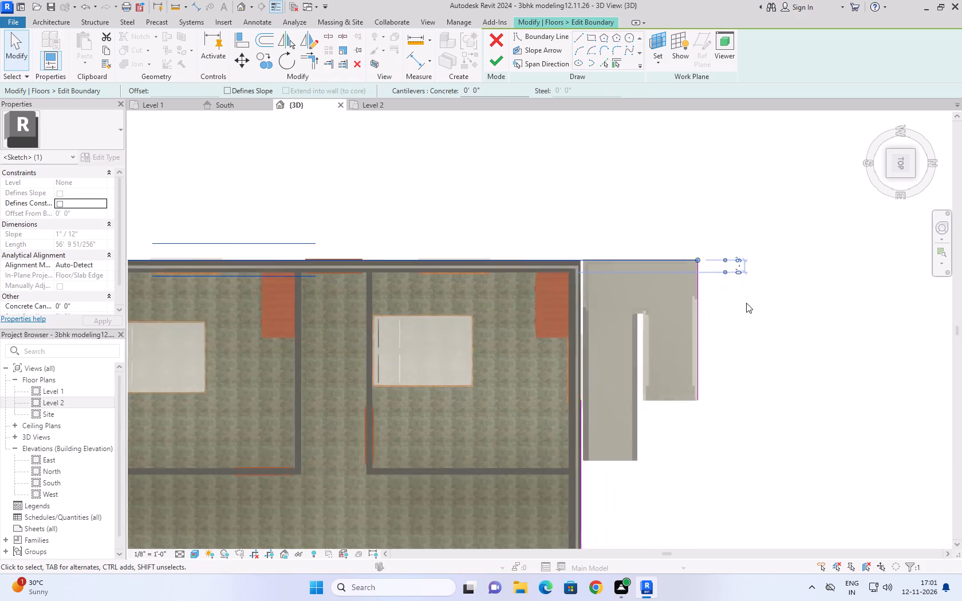
{"action": "scroll", "coordinate": [746, 303], "scroll_direction": "up", "scroll_amount": 2}
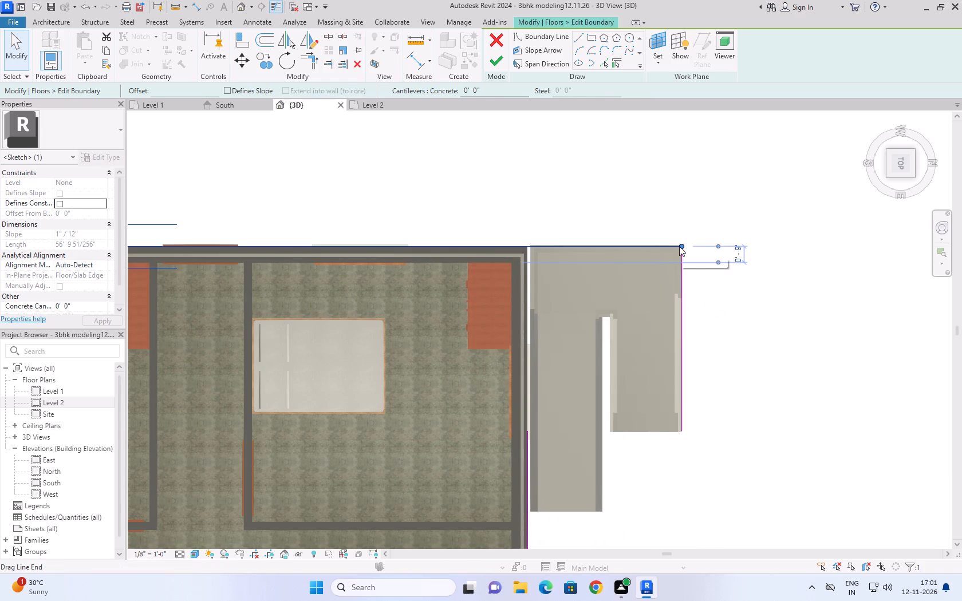
{"action": "left_click_drag", "start_coordinate": [680, 246], "coordinate": [602, 240]}
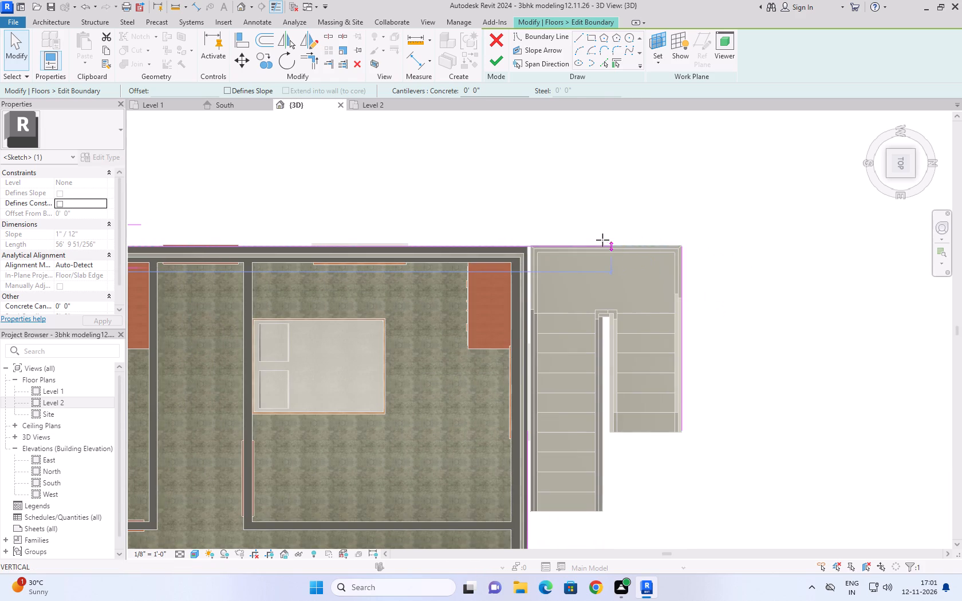
{"action": "left_click_drag", "start_coordinate": [602, 240], "coordinate": [528, 245]}
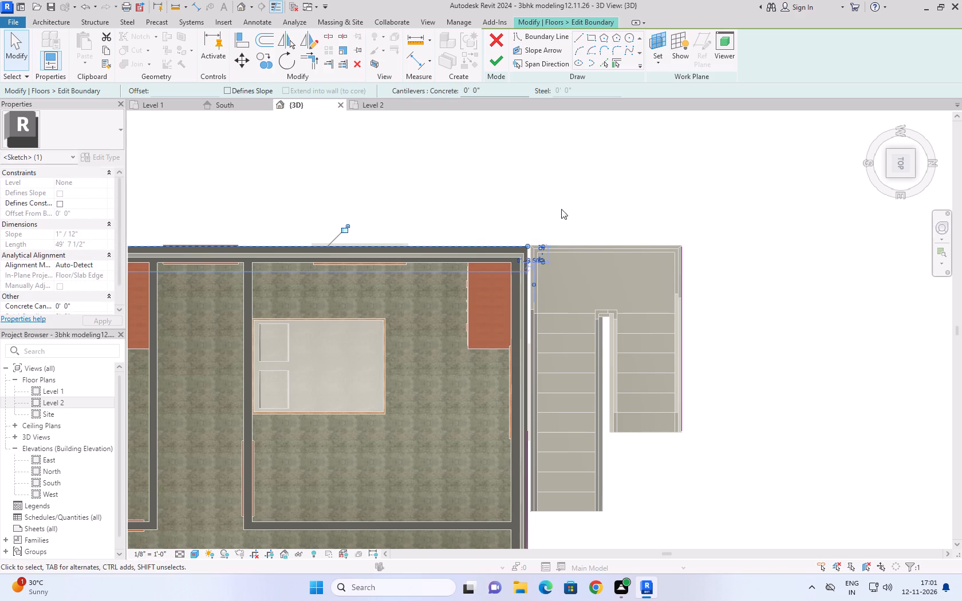
Delete the slab boundary line running along the staircase's outer edge.
{"action": "left_click", "coordinate": [681, 357]}
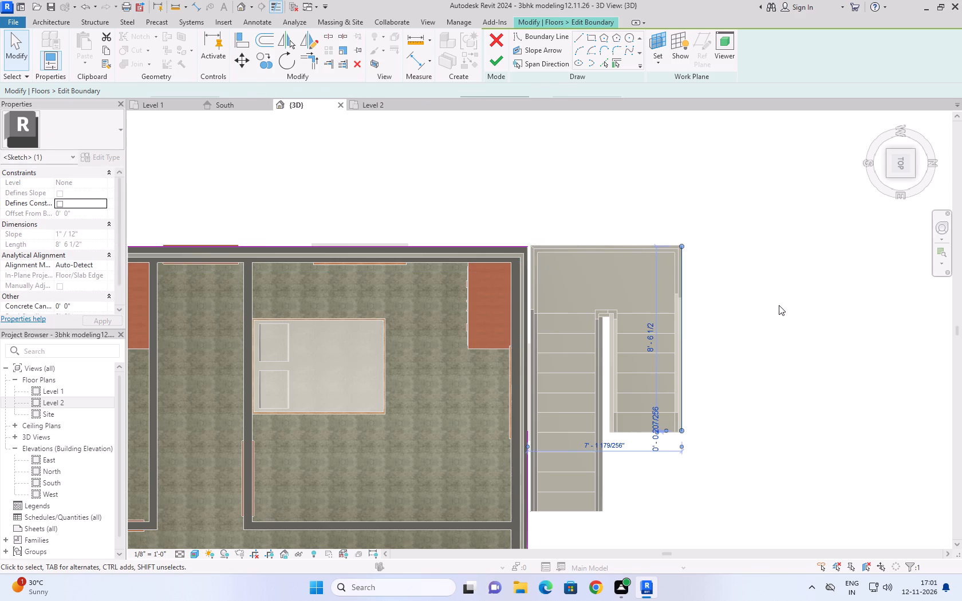
{"action": "key", "text": "Delete"}
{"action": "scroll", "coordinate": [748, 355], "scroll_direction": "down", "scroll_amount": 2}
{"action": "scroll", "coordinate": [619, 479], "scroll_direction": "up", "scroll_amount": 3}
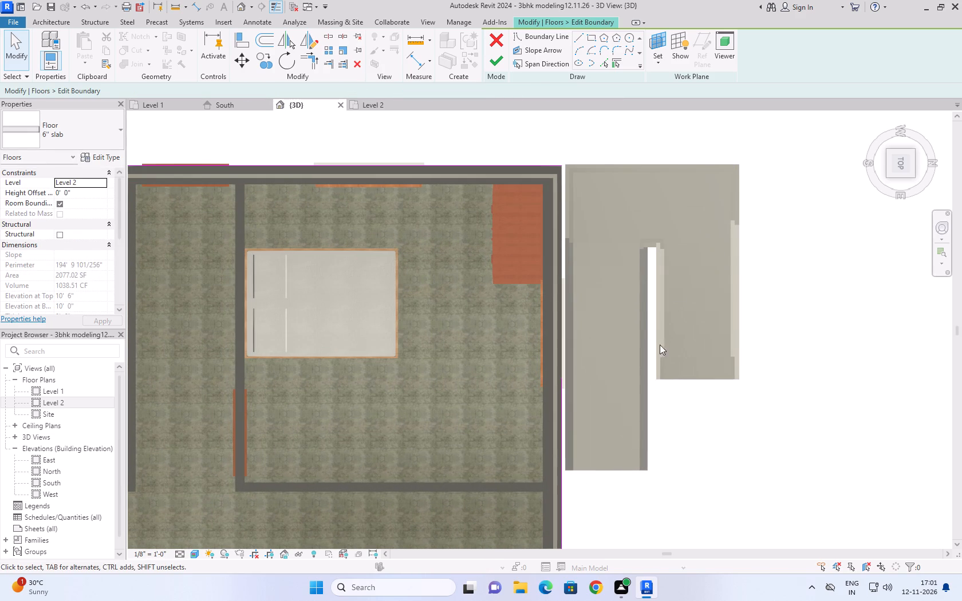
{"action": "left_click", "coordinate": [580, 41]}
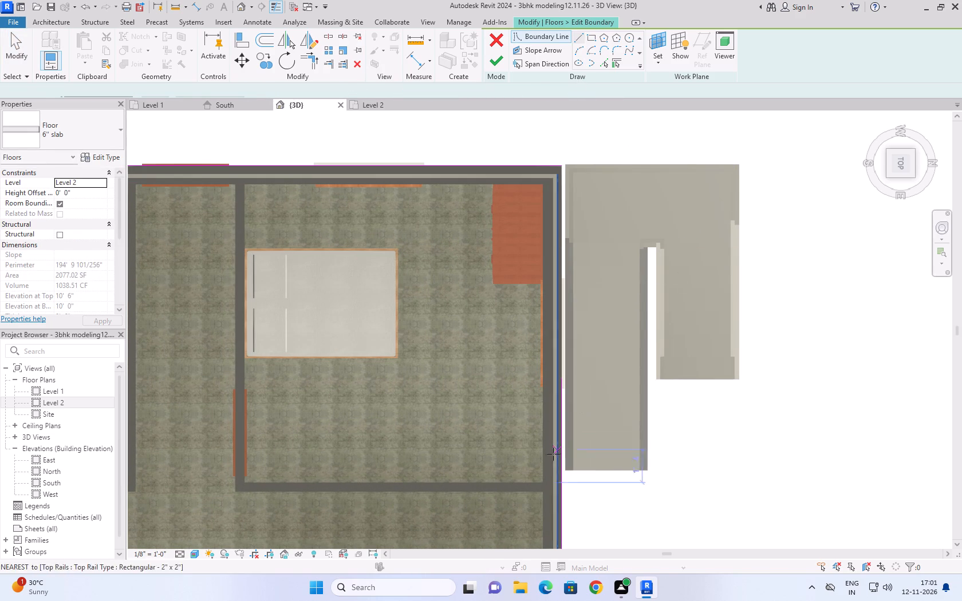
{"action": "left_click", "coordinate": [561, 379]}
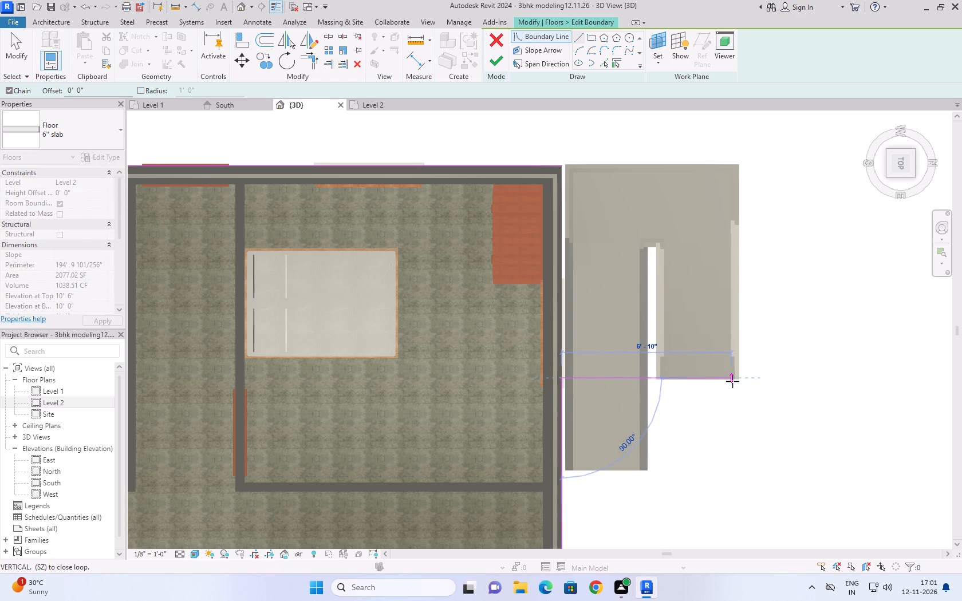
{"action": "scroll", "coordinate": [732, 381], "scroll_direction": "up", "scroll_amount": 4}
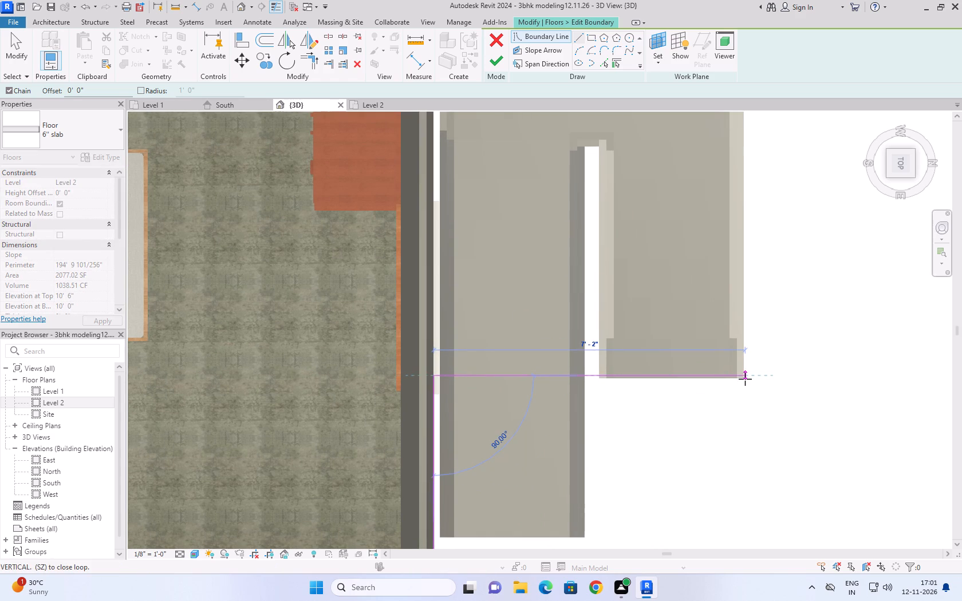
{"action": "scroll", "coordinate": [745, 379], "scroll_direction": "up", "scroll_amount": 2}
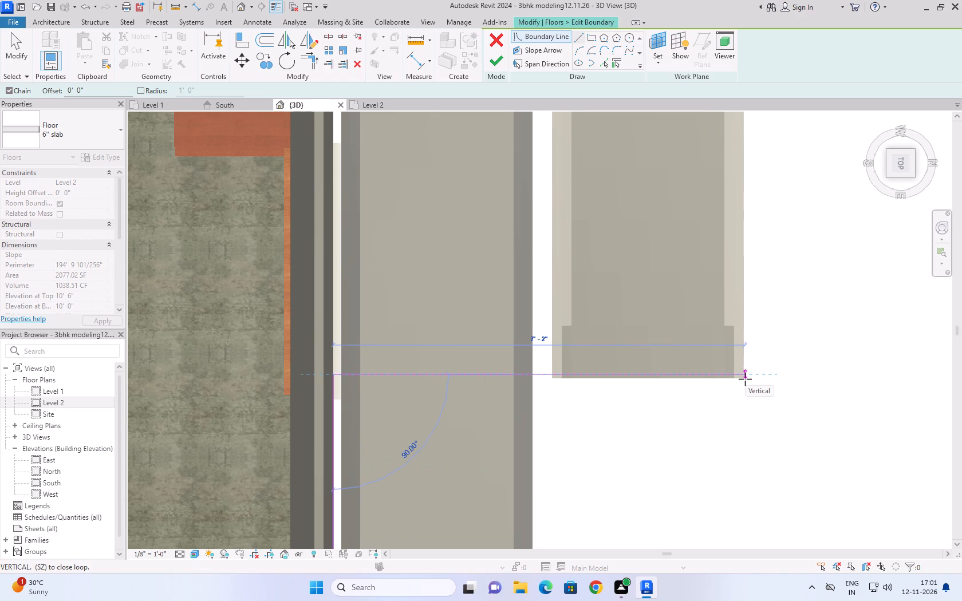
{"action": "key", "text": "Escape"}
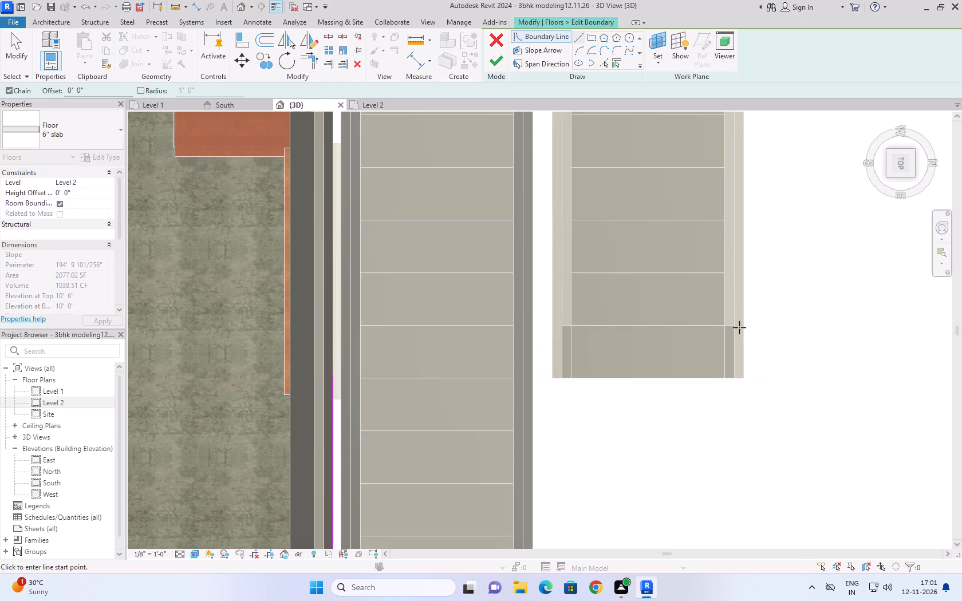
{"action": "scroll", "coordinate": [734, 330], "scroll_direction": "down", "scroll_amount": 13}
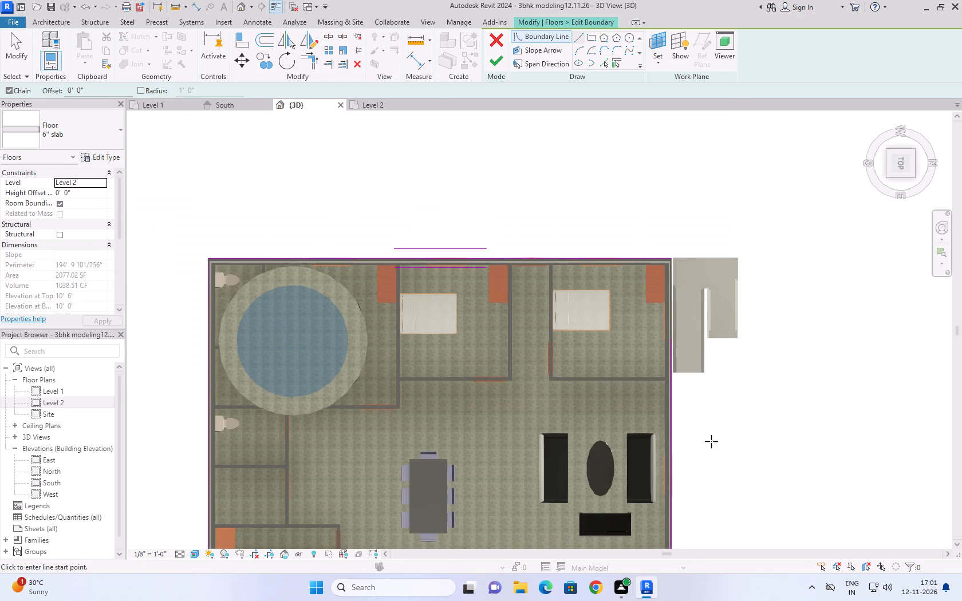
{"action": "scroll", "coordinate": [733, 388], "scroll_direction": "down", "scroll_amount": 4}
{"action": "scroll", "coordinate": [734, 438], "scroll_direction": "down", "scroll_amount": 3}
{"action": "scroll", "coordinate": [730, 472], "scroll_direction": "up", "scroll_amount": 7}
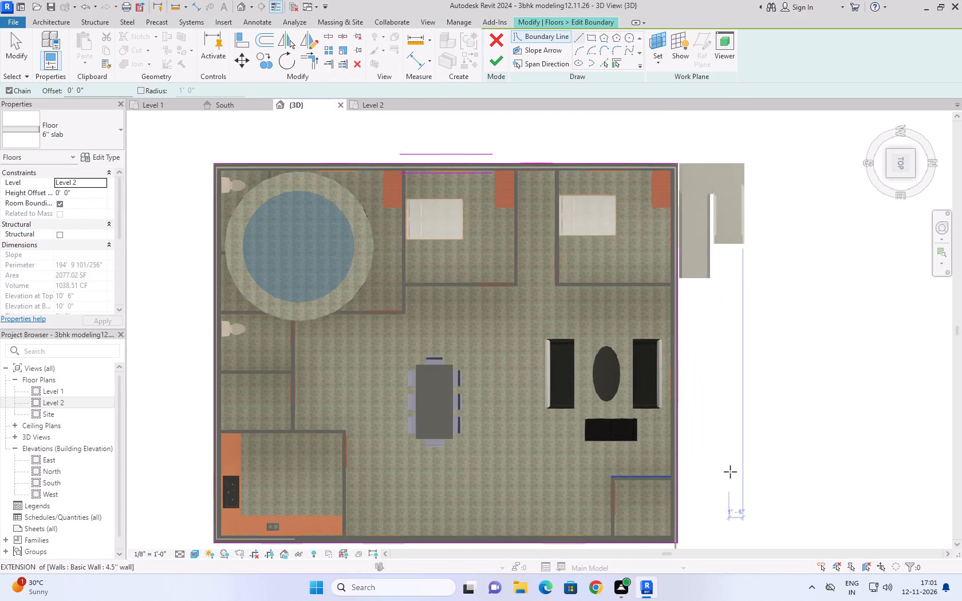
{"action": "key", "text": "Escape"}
Move the slab's remaining north boundary line outward from the house wall until it lines up with the staircase's outer edge.
{"action": "left_click", "coordinate": [681, 418]}
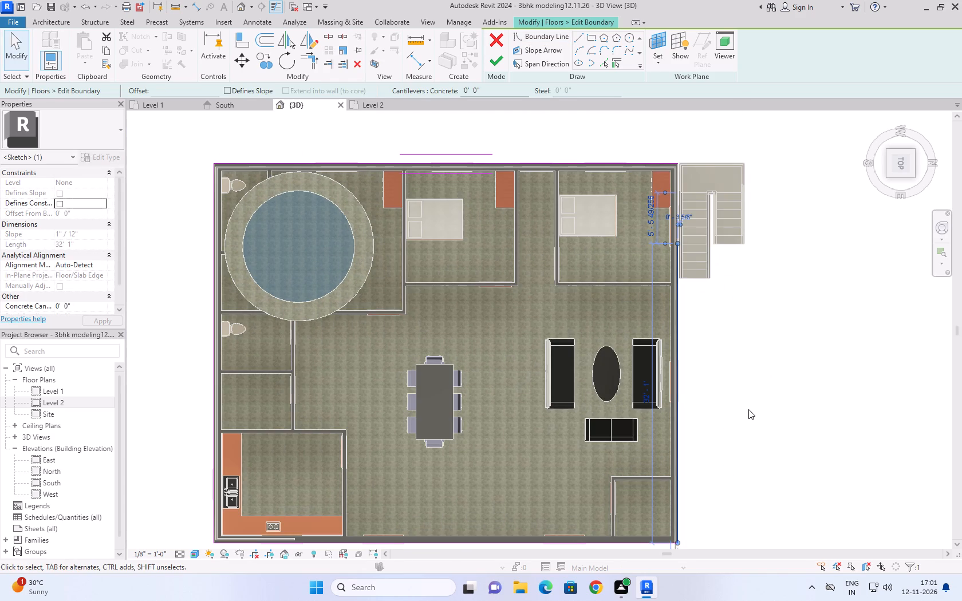
{"action": "key", "text": "Right"}
{"action": "key", "text": "Right"}
{"action": "key", "text": "Right"}
{"action": "key", "text": "Right"}
{"action": "key", "text": "Right"}
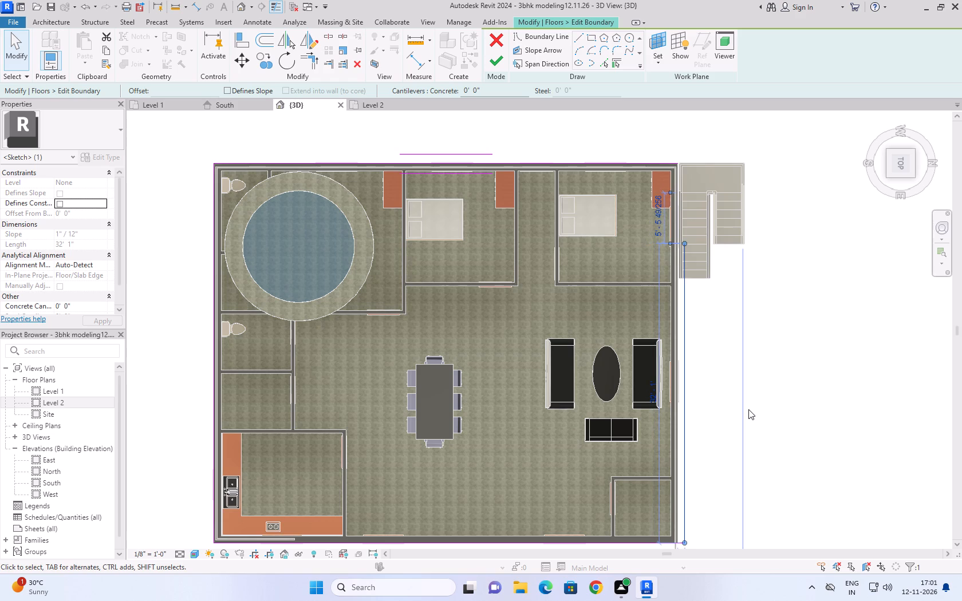
{"action": "key", "text": "Right"}
{"action": "key", "text": "Right"}
{"action": "key", "text": "Right"}
{"action": "key", "text": "Right"}
{"action": "key", "text": "Right"}
{"action": "key", "text": "Right"}
{"action": "key", "text": "Right"}
{"action": "key", "text": "Right"}
{"action": "key", "text": "Right"}
{"action": "key", "text": "Right"}
{"action": "key", "text": "Right"}
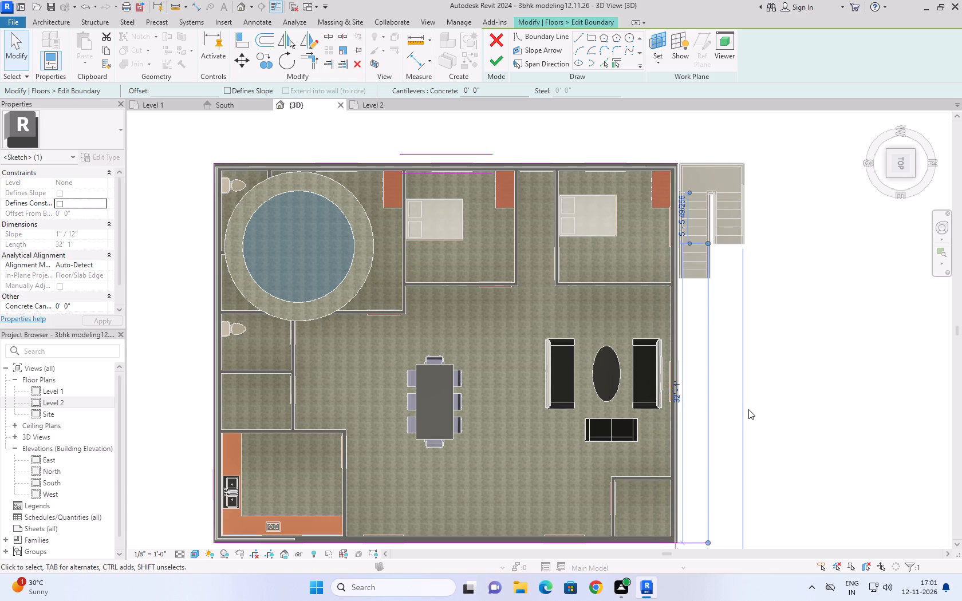
{"action": "key", "text": "Right"}
{"action": "key", "text": "Right"}
{"action": "key", "text": "Right"}
{"action": "key", "text": "Right"}
{"action": "key", "text": "Right"}
{"action": "key", "text": "Right"}
{"action": "key", "text": "Right"}
{"action": "key", "text": "Right"}
{"action": "key", "text": "Right"}
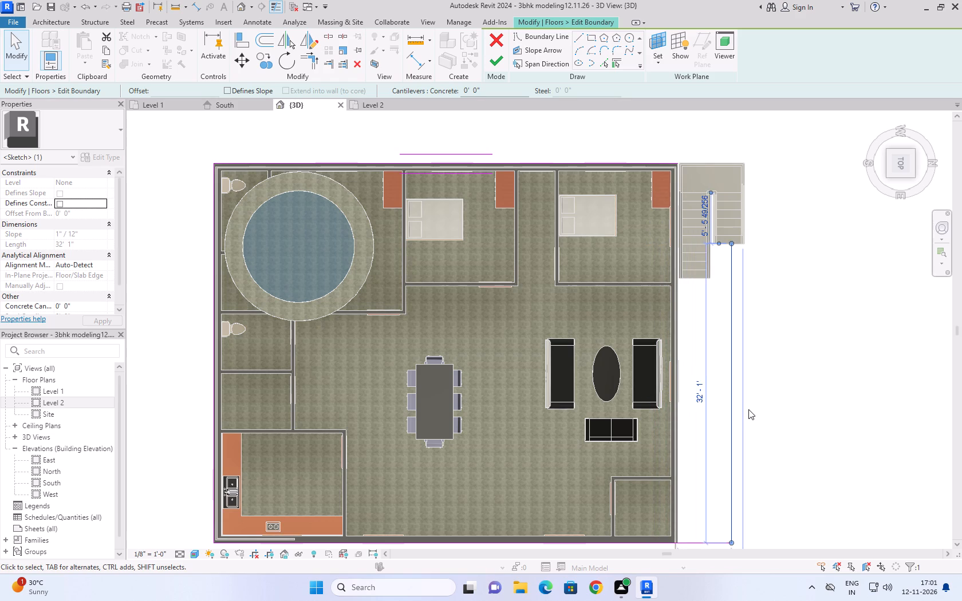
{"action": "key", "text": "Right"}
{"action": "scroll", "coordinate": [742, 132], "scroll_direction": "up", "scroll_amount": 4}
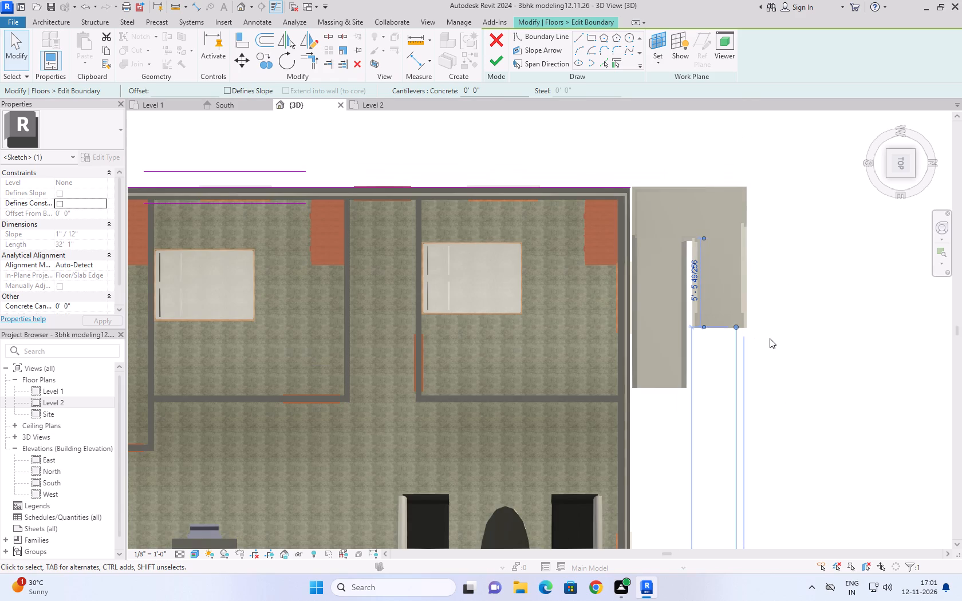
{"action": "key", "text": "Right"}
{"action": "key", "text": "Right"}
{"action": "key", "text": "Right"}
{"action": "key", "text": "Right"}
{"action": "key", "text": "Right"}
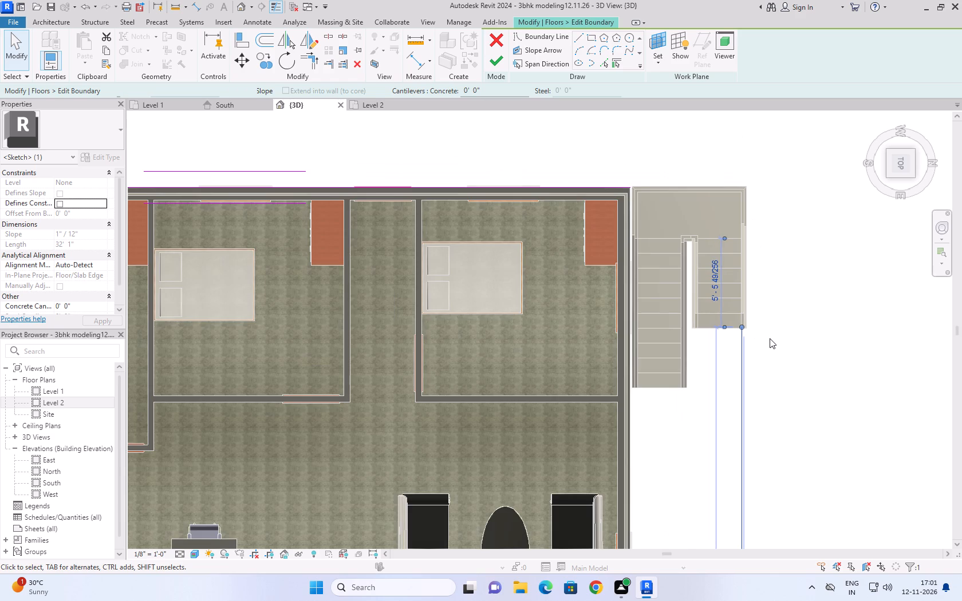
{"action": "key", "text": "Right"}
{"action": "scroll", "coordinate": [770, 338], "scroll_direction": "up", "scroll_amount": 14}
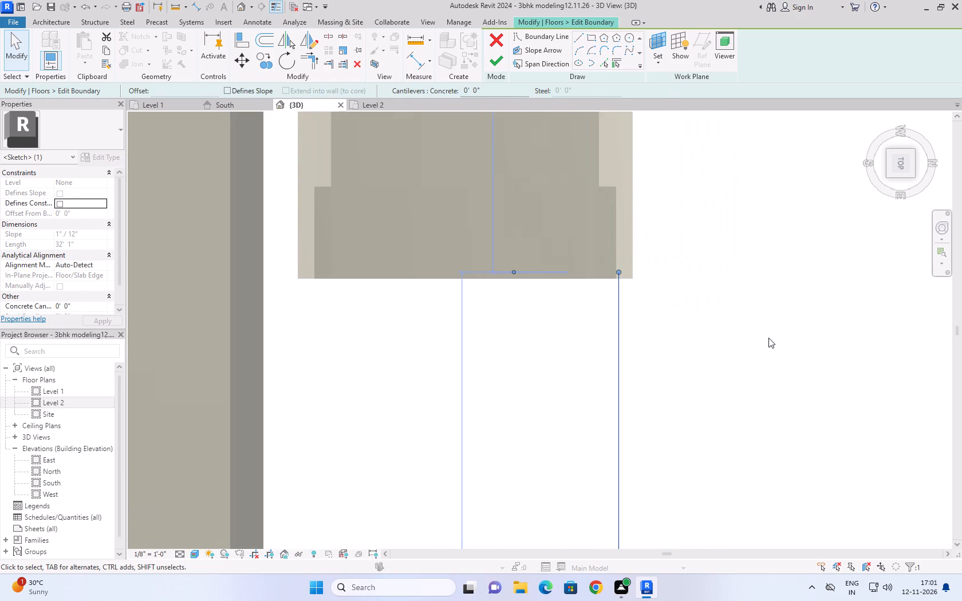
{"action": "key", "text": "Right"}
{"action": "key", "text": "Right"}
{"action": "key", "text": "Right"}
{"action": "key", "text": "Right"}
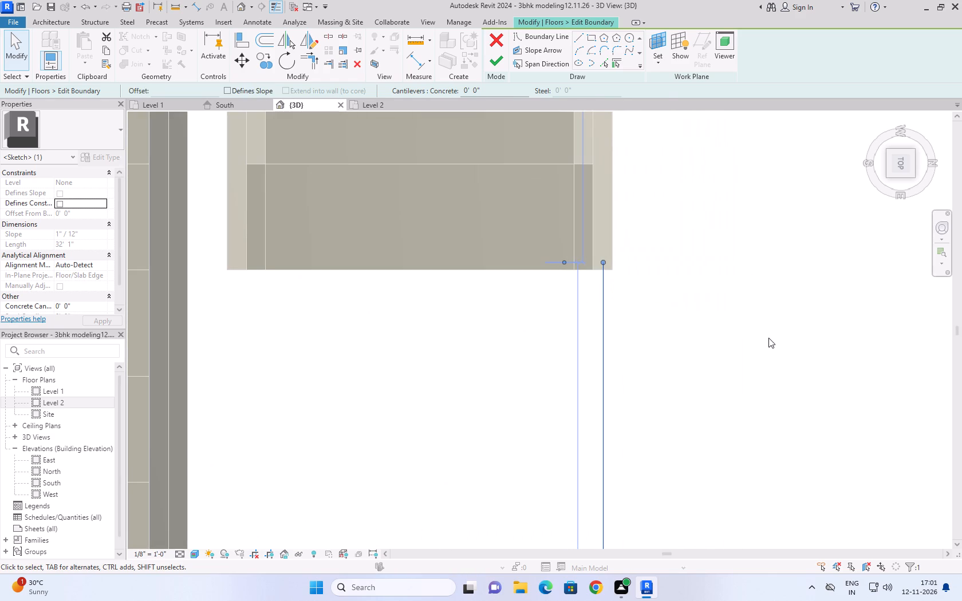
{"action": "key", "text": "Right"}
{"action": "key", "text": "Right"}
{"action": "key", "text": "Right"}
{"action": "key", "text": "Right"}
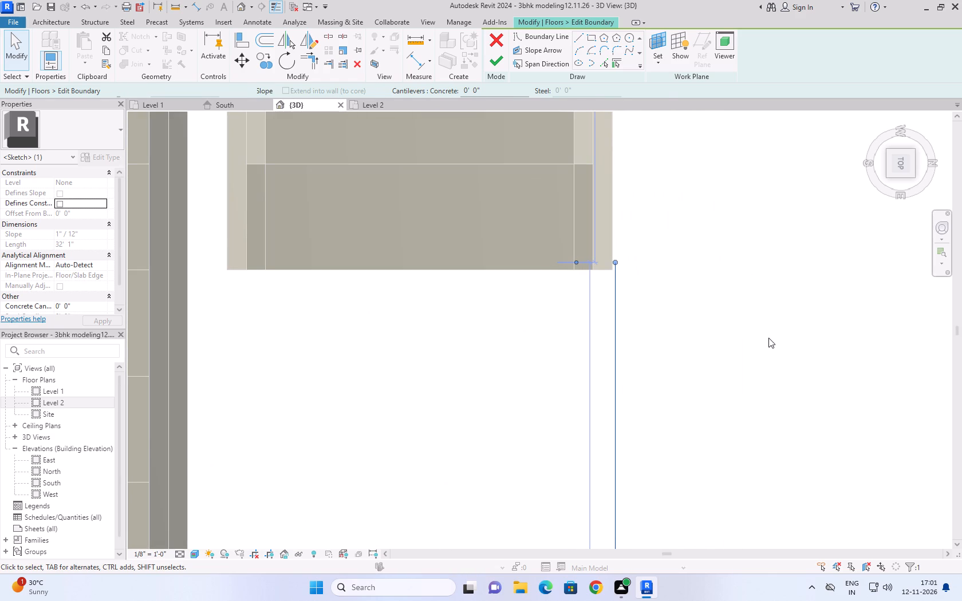
Nudge the slab's north boundary line back slightly so it aligns exactly with the staircase's outer edge.
{"action": "key", "text": "Left"}
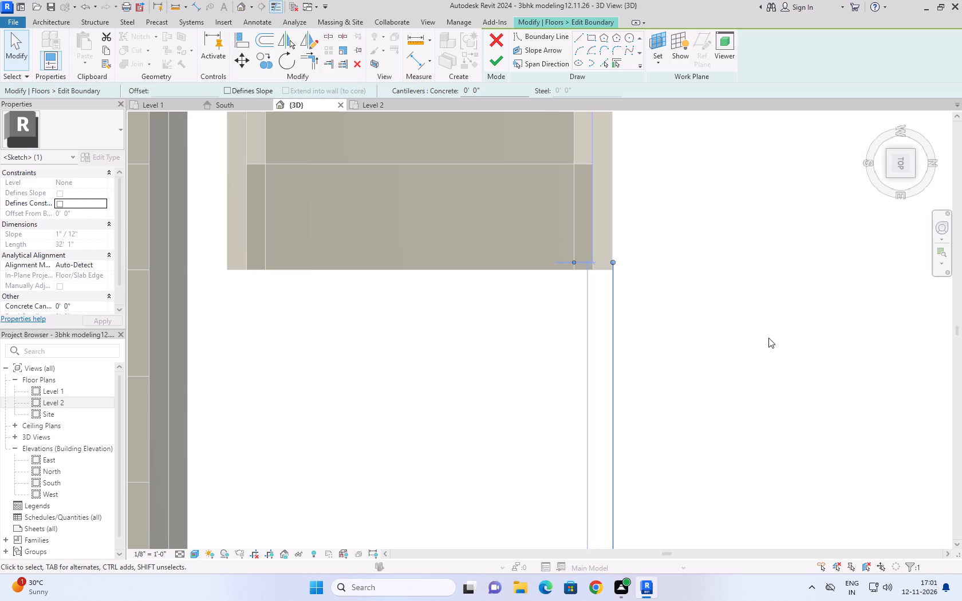
{"action": "left_click", "coordinate": [780, 327]}
Draw slab boundary lines from the north line's west end across the upper flight's end to the house wall, and along it to the northwest corner.
{"action": "left_click", "coordinate": [578, 39]}
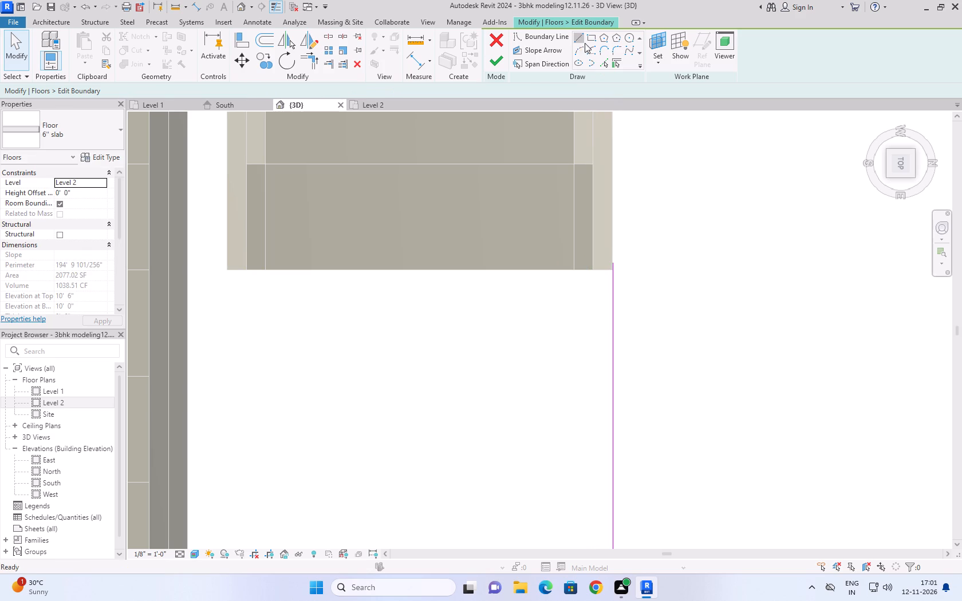
{"action": "scroll", "coordinate": [856, 244], "scroll_direction": "down", "scroll_amount": 6}
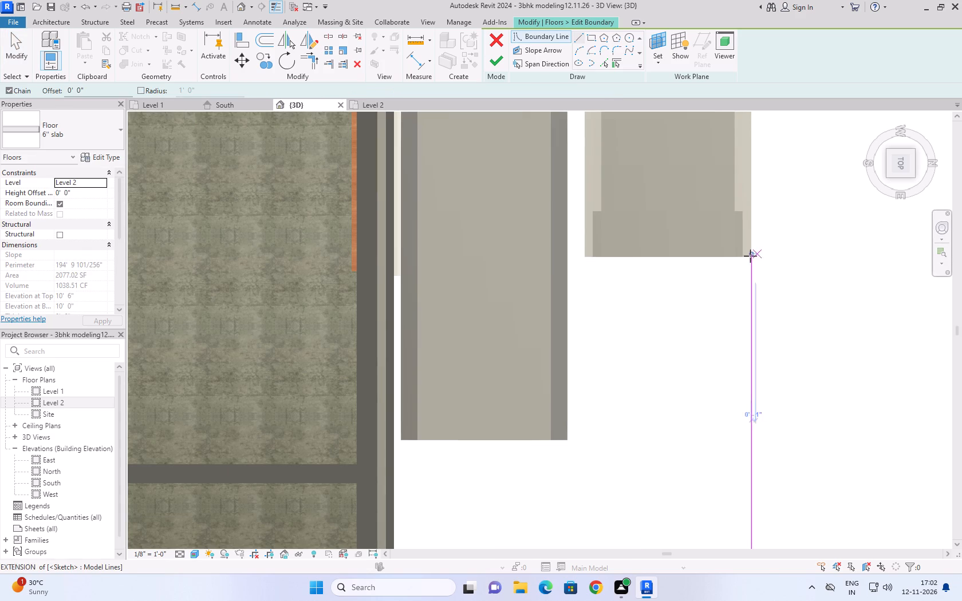
{"action": "left_click", "coordinate": [750, 254]}
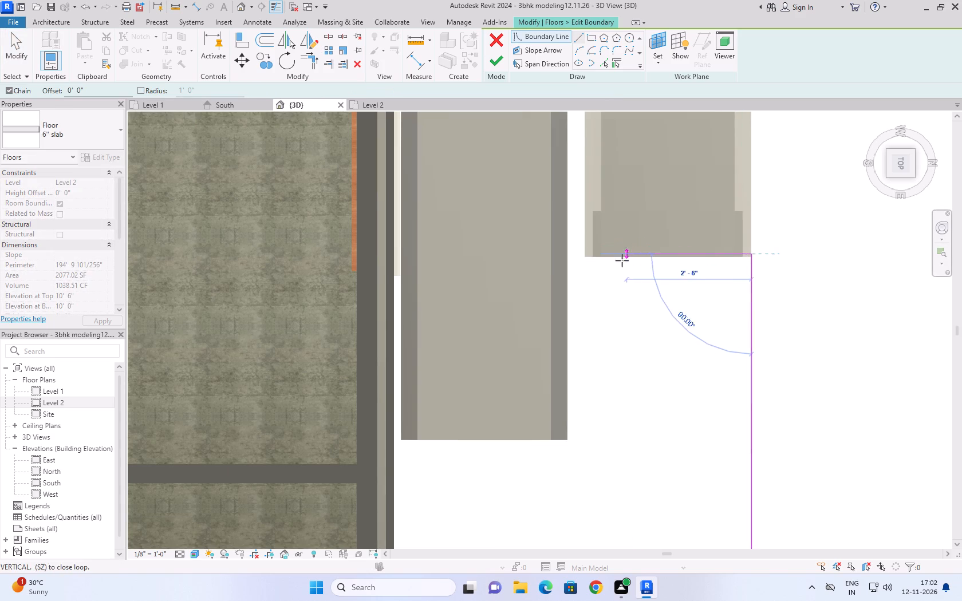
{"action": "left_click", "coordinate": [392, 251]}
{"action": "scroll", "coordinate": [392, 251], "scroll_direction": "down", "scroll_amount": 2}
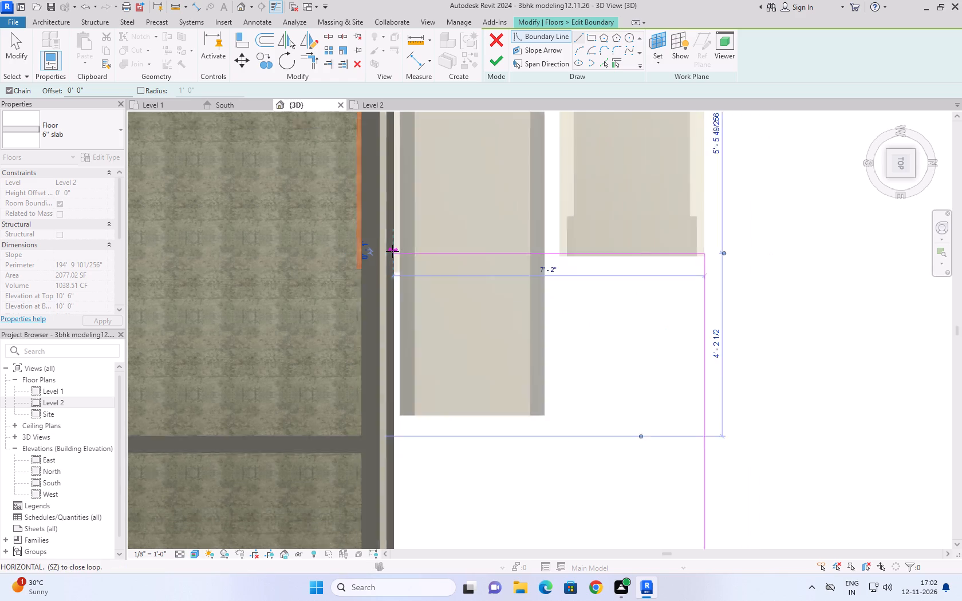
{"action": "scroll", "coordinate": [392, 251], "scroll_direction": "down", "scroll_amount": 8}
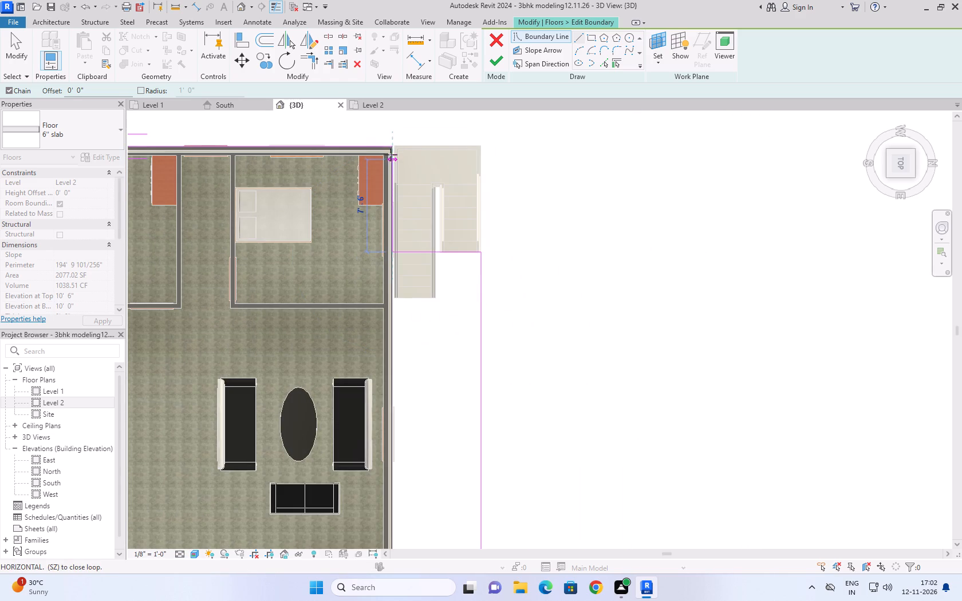
{"action": "left_click", "coordinate": [391, 149]}
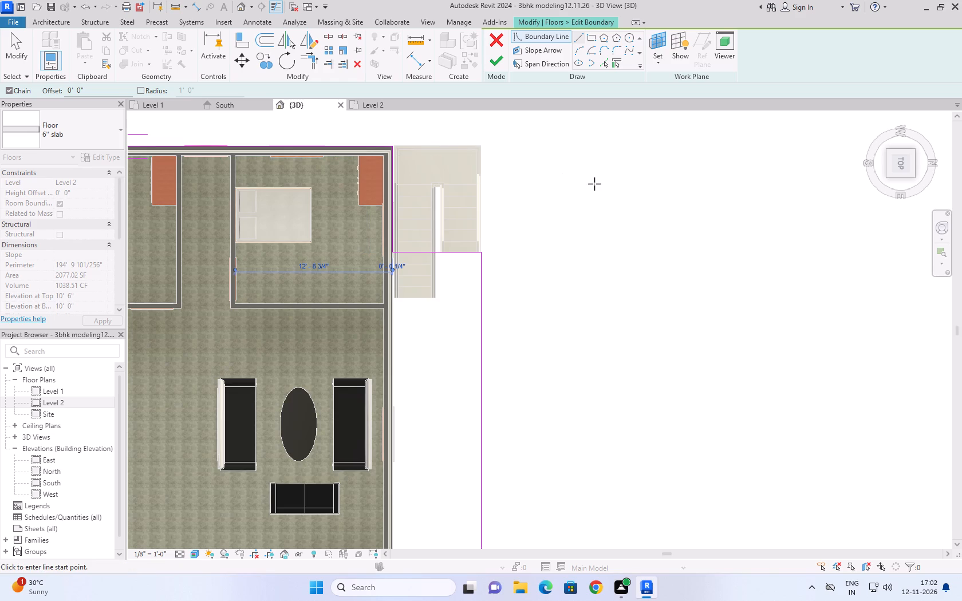
Finish the roof slab's boundary edit and unjoin the wall and floor that cannot stay joined.
{"action": "scroll", "coordinate": [594, 184], "scroll_direction": "down", "scroll_amount": 8}
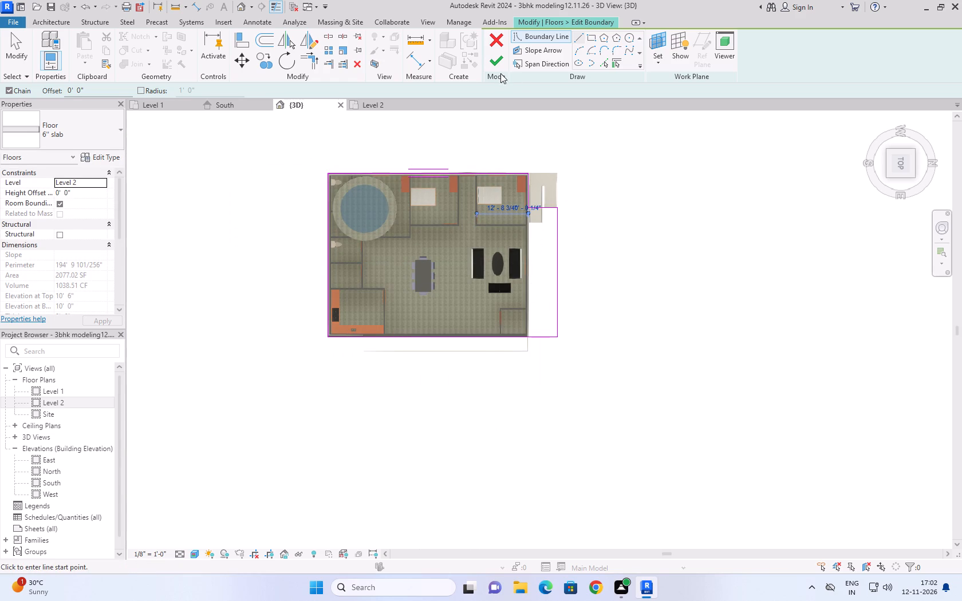
{"action": "left_click", "coordinate": [493, 62]}
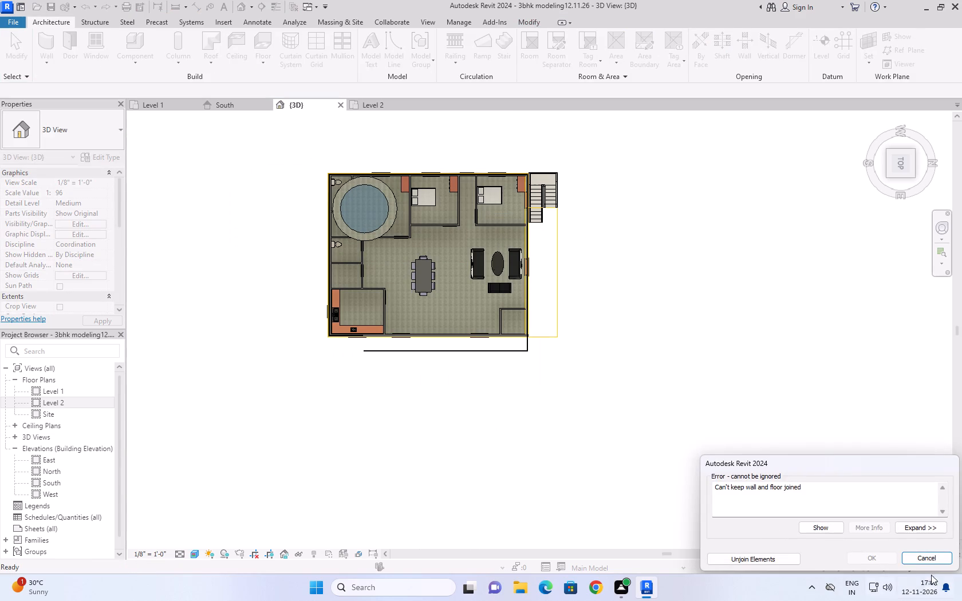
{"action": "left_click", "coordinate": [776, 562]}
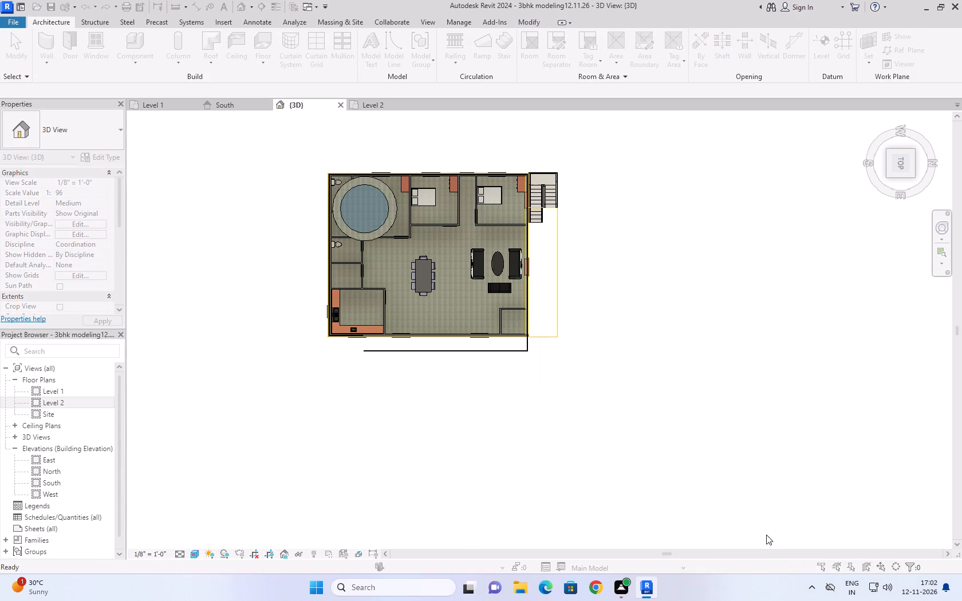
{"action": "scroll", "coordinate": [557, 279], "scroll_direction": "up", "scroll_amount": 4}
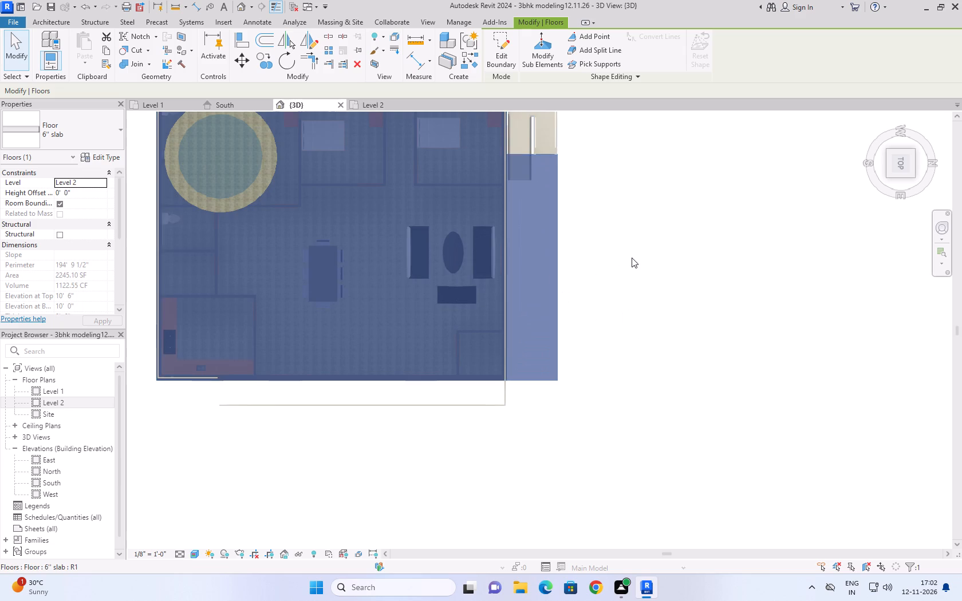
{"action": "left_click", "coordinate": [632, 258]}
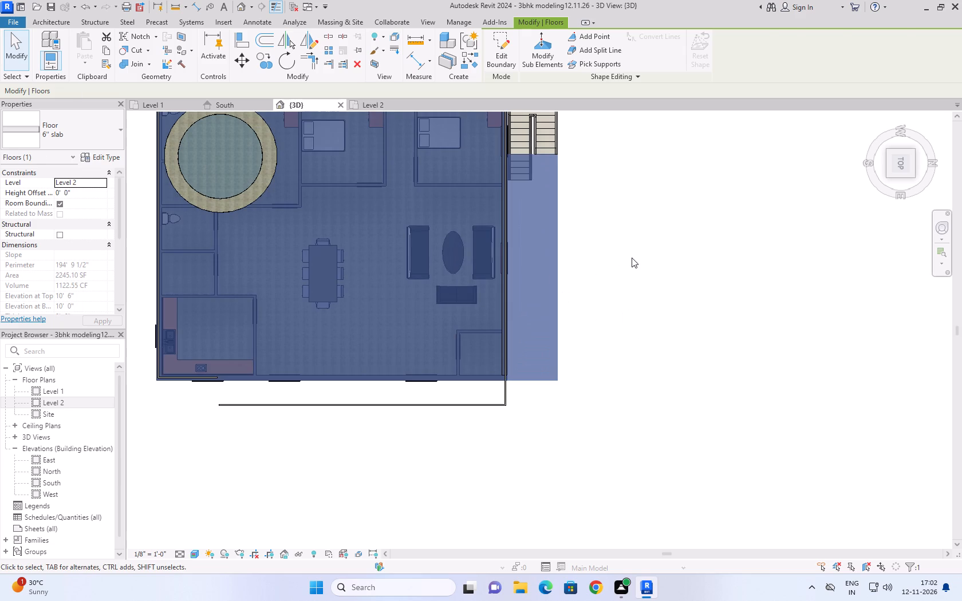
Examine the extended roof slab, the roof railing and the staircase opening in 3D.
{"action": "left_click", "coordinate": [878, 122]}
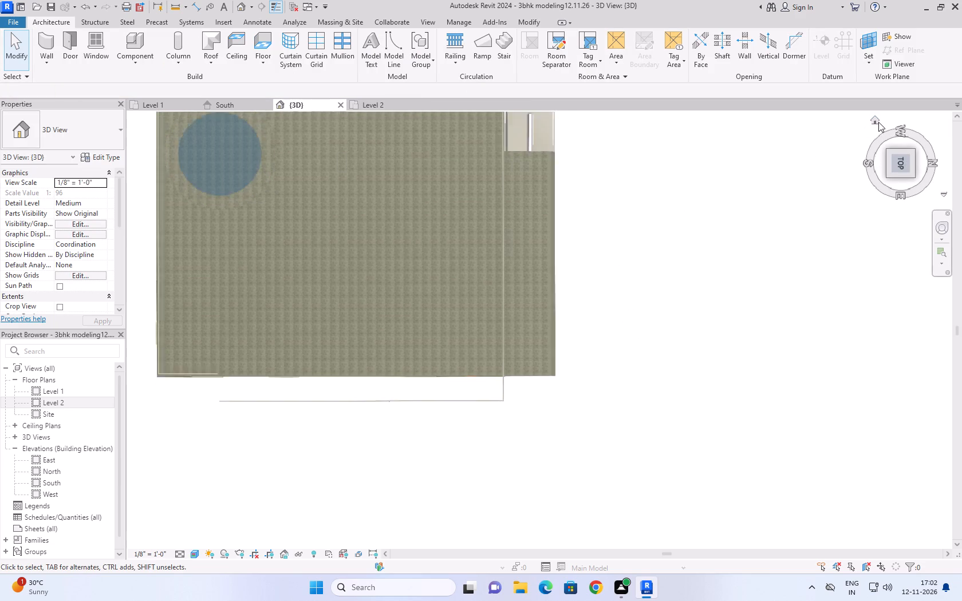
{"action": "scroll", "coordinate": [871, 341], "scroll_direction": "up", "scroll_amount": 3}
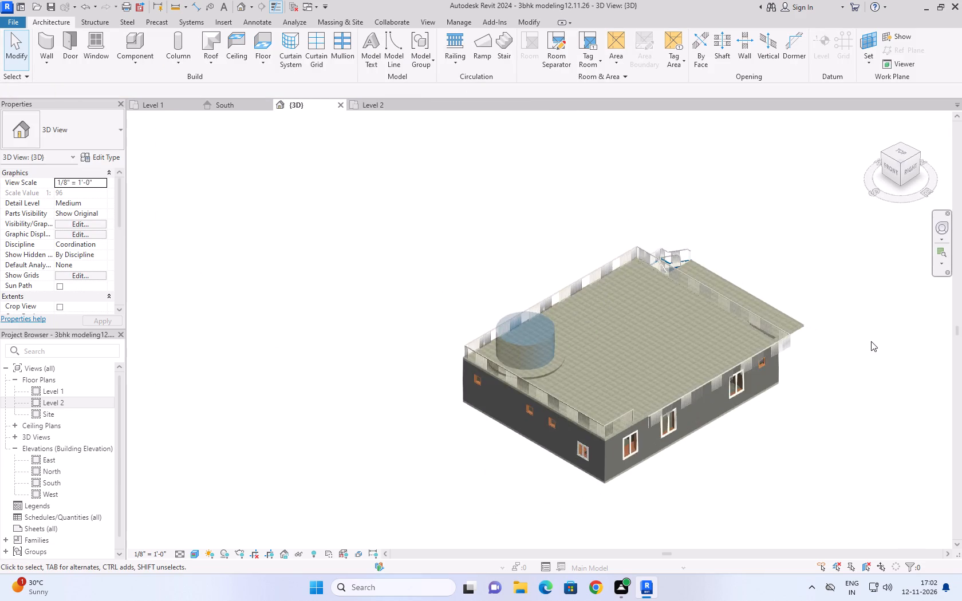
{"action": "scroll", "coordinate": [871, 341], "scroll_direction": "up", "scroll_amount": 7}
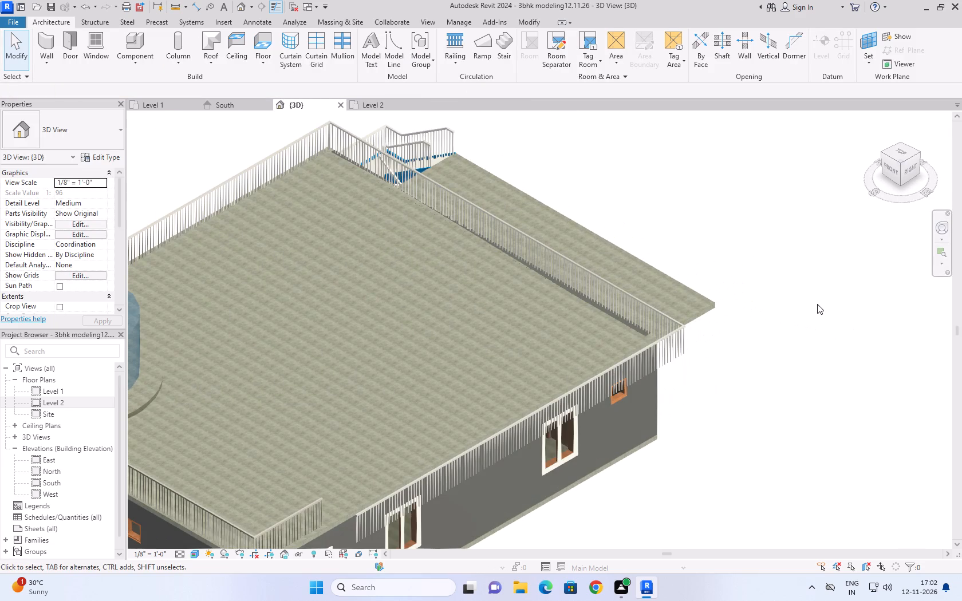
{"action": "middle_click_drag", "start_coordinate": [817, 304], "coordinate": [747, 328], "text": "shift"}
{"action": "middle_click_drag", "start_coordinate": [651, 306], "coordinate": [628, 310], "text": "shift"}
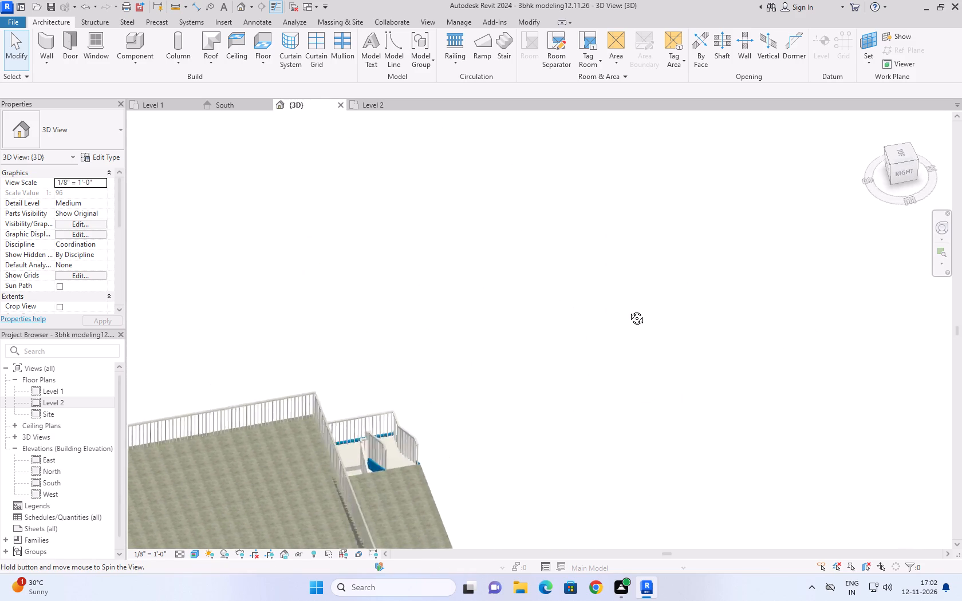
{"action": "middle_click_drag", "start_coordinate": [628, 310], "coordinate": [621, 301], "text": "shift"}
{"action": "scroll", "coordinate": [616, 294], "scroll_direction": "down", "scroll_amount": 5, "text": "shift"}
{"action": "middle_click_drag", "start_coordinate": [669, 355], "coordinate": [618, 320], "text": "shift"}
{"action": "scroll", "coordinate": [644, 369], "scroll_direction": "down", "scroll_amount": 1, "text": "shift"}
{"action": "scroll", "coordinate": [617, 297], "scroll_direction": "down", "scroll_amount": 4}
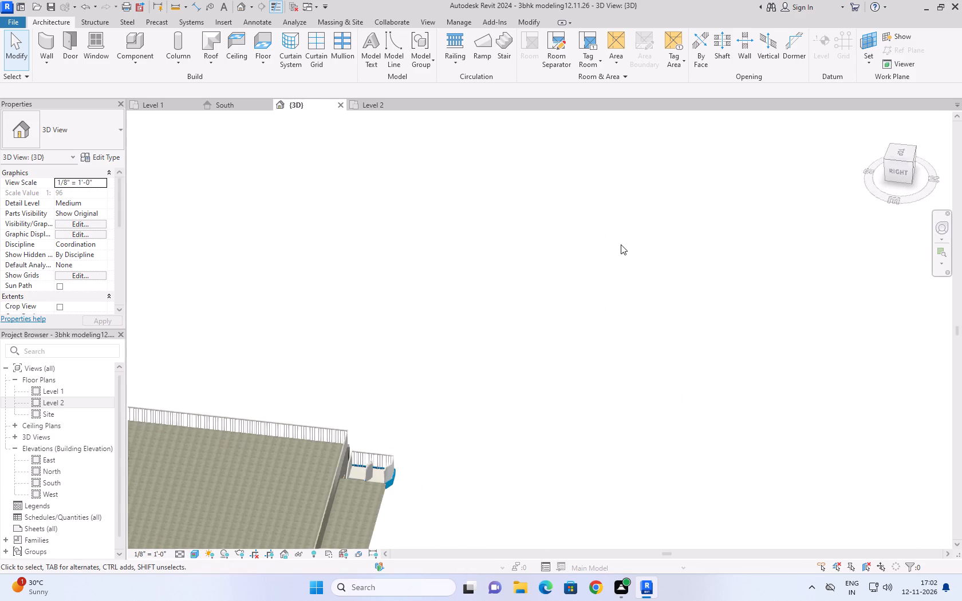
{"action": "scroll", "coordinate": [525, 395], "scroll_direction": "up", "scroll_amount": 2}
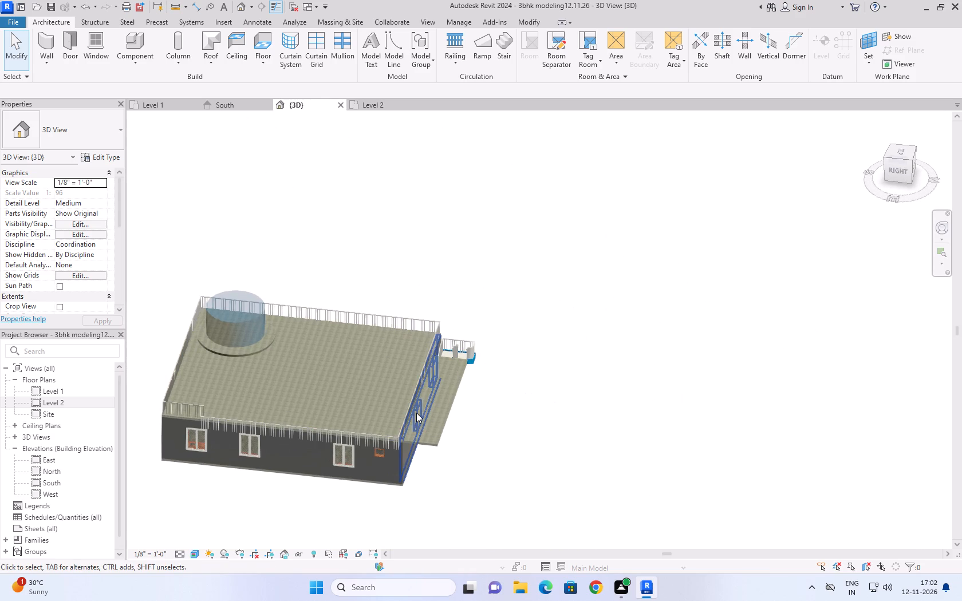
From the top view, edit the roof railing's path and move its north line outward to the extended slab's north edge.
{"action": "left_click", "coordinate": [407, 427]}
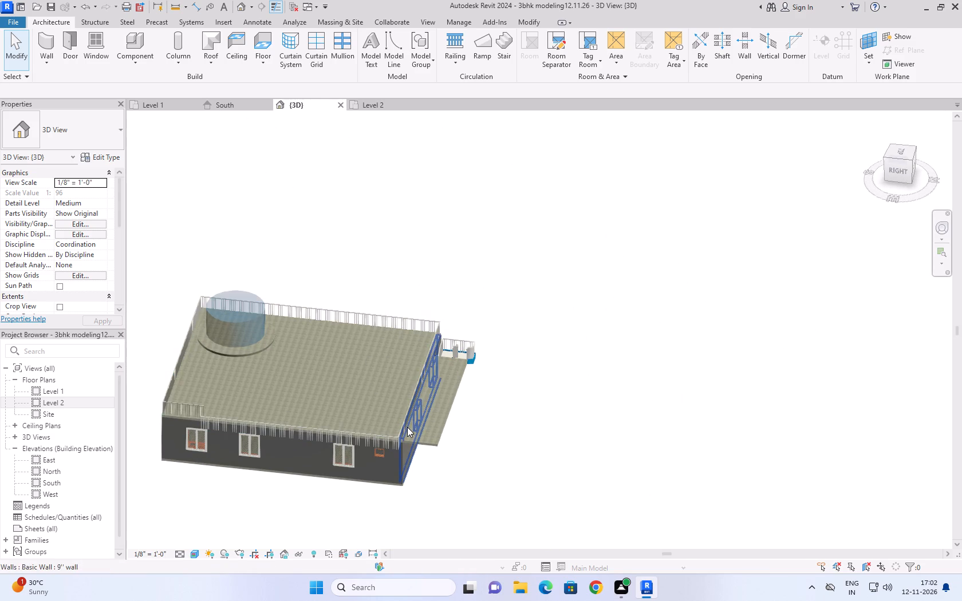
{"action": "left_click", "coordinate": [563, 366]}
{"action": "left_click", "coordinate": [418, 385]}
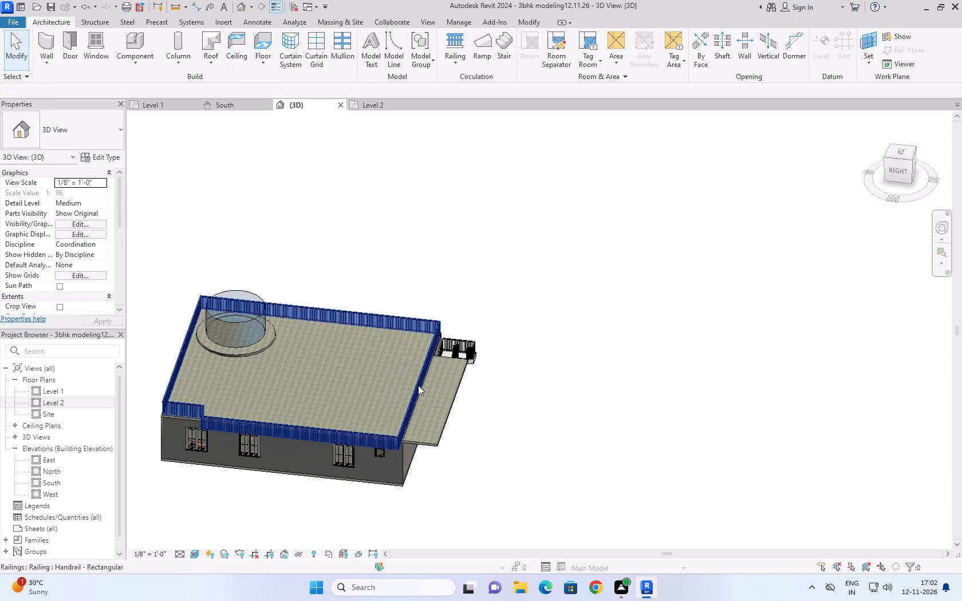
{"action": "left_click", "coordinate": [904, 149]}
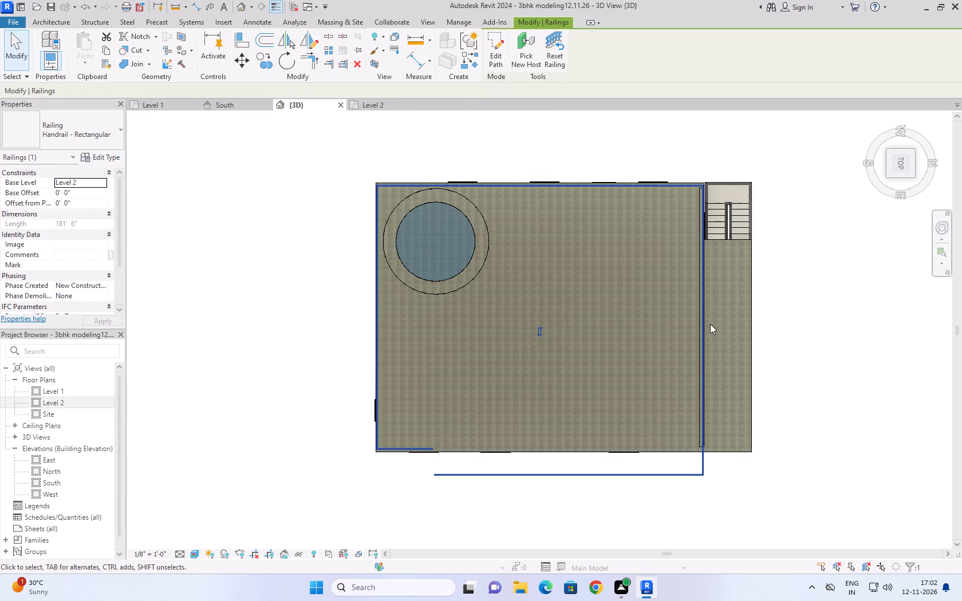
{"action": "left_click", "coordinate": [498, 60]}
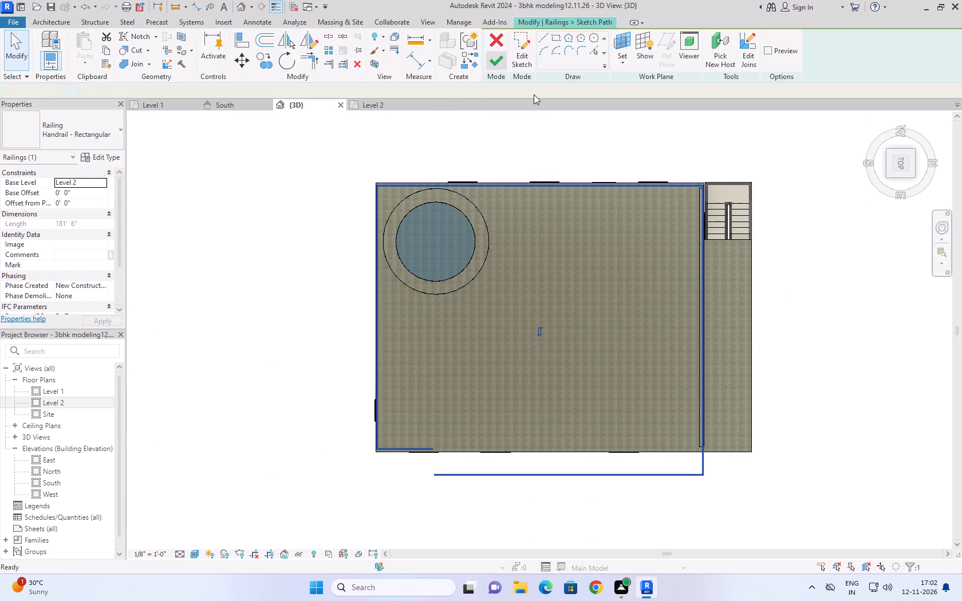
{"action": "left_click", "coordinate": [700, 299]}
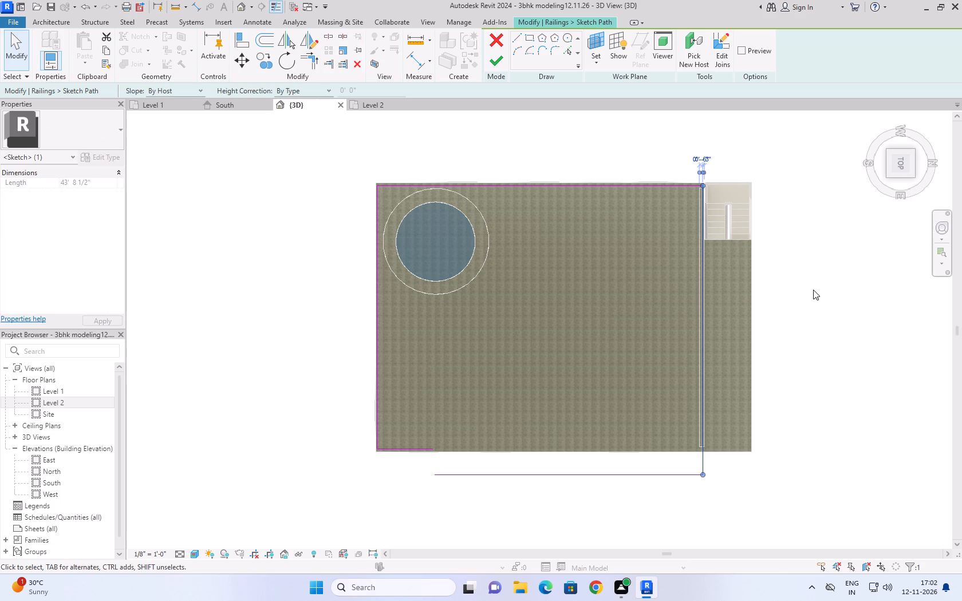
{"action": "key", "text": "Right"}
{"action": "key", "text": "Right"}
{"action": "key", "text": "Right"}
{"action": "key", "text": "Right"}
{"action": "key", "text": "Right"}
{"action": "key", "text": "Right"}
{"action": "key", "text": "Right"}
{"action": "key", "text": "Right"}
{"action": "key", "text": "Right"}
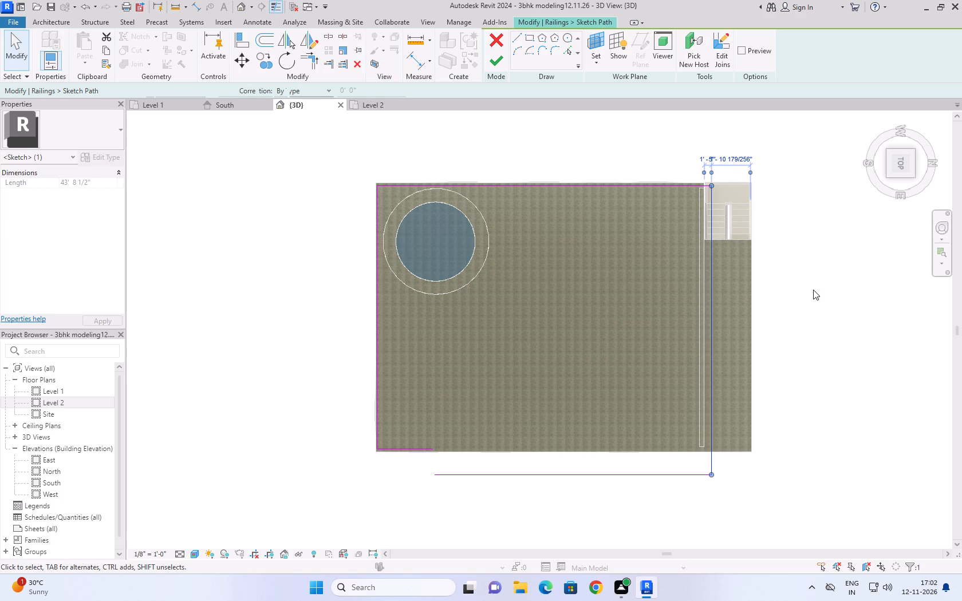
{"action": "key", "text": "Right"}
{"action": "key", "text": "Right"}
{"action": "key", "text": "Right"}
{"action": "key", "text": "Right"}
{"action": "key", "text": "Right"}
{"action": "key", "text": "Right"}
{"action": "key", "text": "Right"}
{"action": "key", "text": "Right"}
{"action": "key", "text": "Right"}
{"action": "key", "text": "Right"}
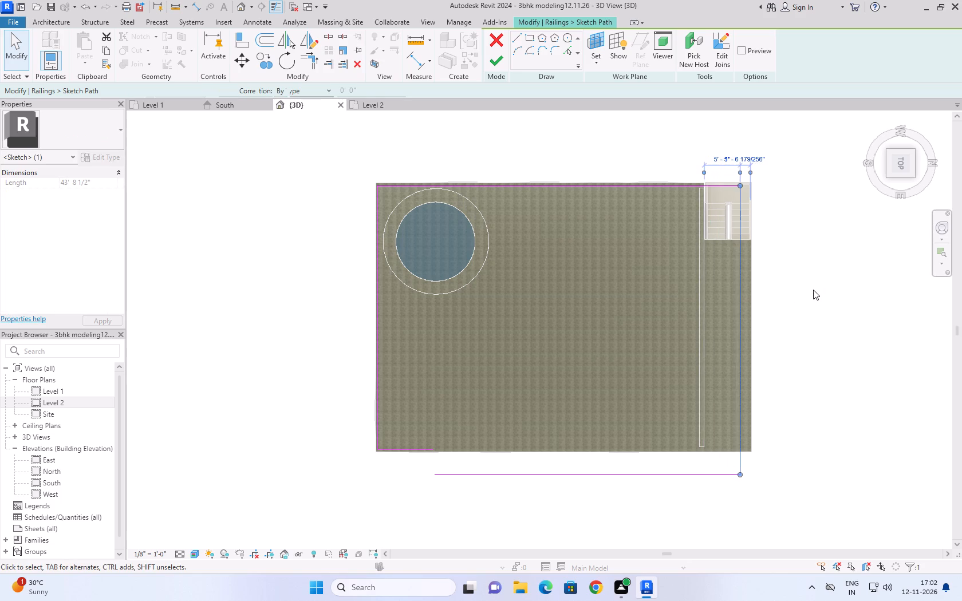
{"action": "key", "text": "Right"}
{"action": "key", "text": "Right"}
{"action": "key", "text": "Right"}
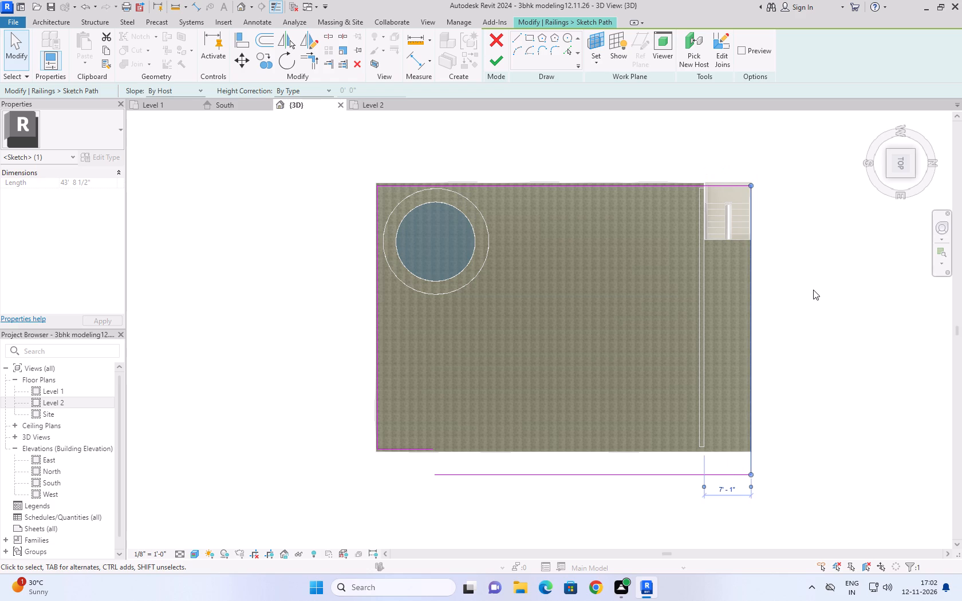
Shorten the railing's north path line at its west end so it starts where the upper flight meets the slab.
{"action": "scroll", "coordinate": [778, 195], "scroll_direction": "up", "scroll_amount": 4}
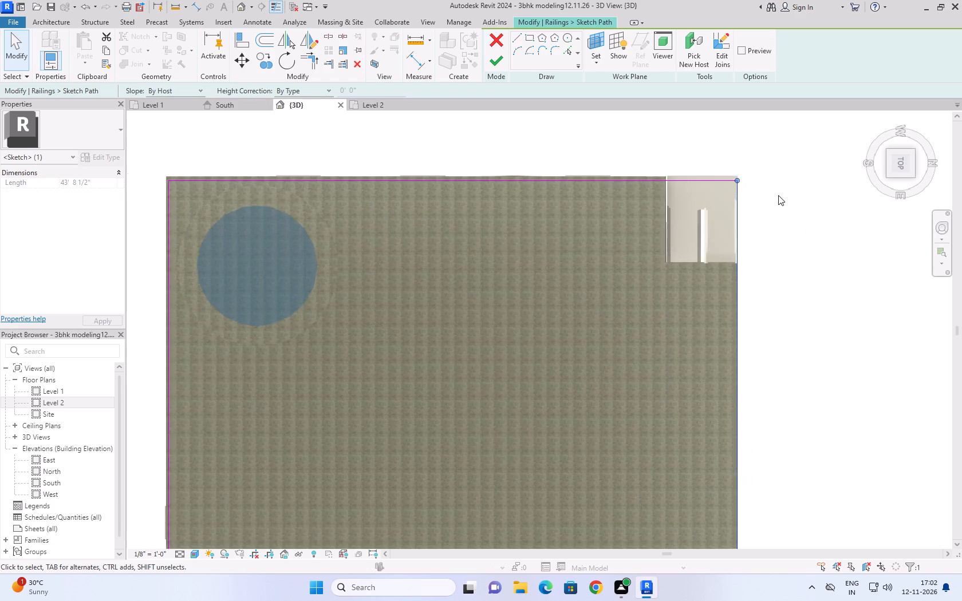
{"action": "scroll", "coordinate": [778, 195], "scroll_direction": "up", "scroll_amount": 2}
{"action": "left_click_drag", "start_coordinate": [717, 173], "coordinate": [713, 259]}
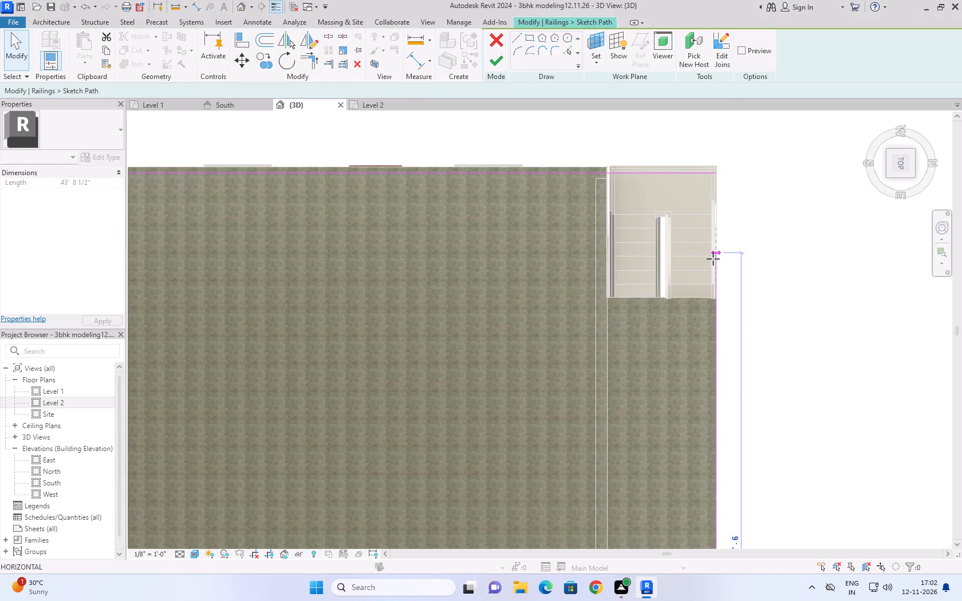
{"action": "left_click_drag", "start_coordinate": [713, 259], "coordinate": [715, 296]}
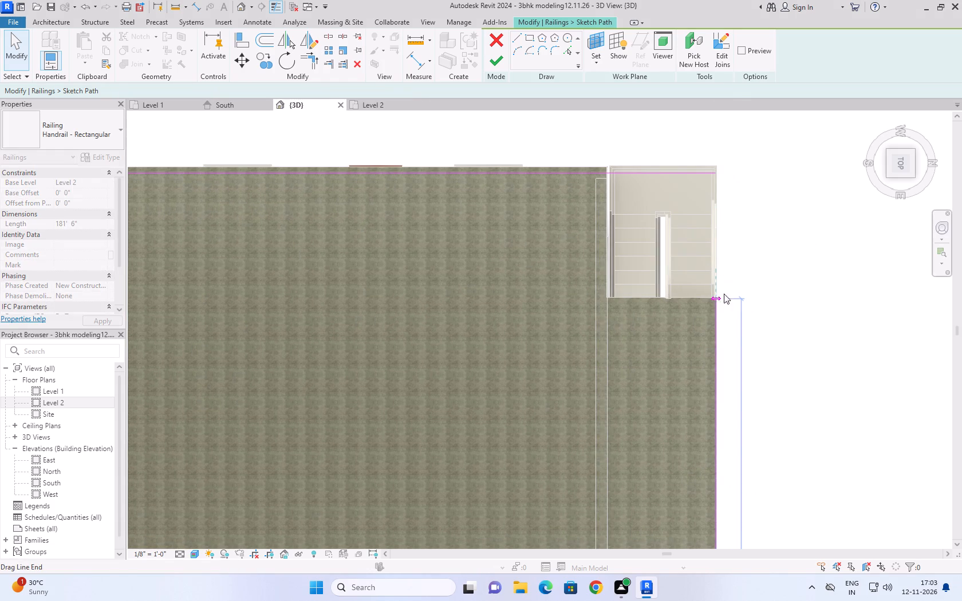
Shorten the railing's north path line at its east end back to the slab's northeast corner.
{"action": "scroll", "coordinate": [783, 193], "scroll_direction": "down", "scroll_amount": 9}
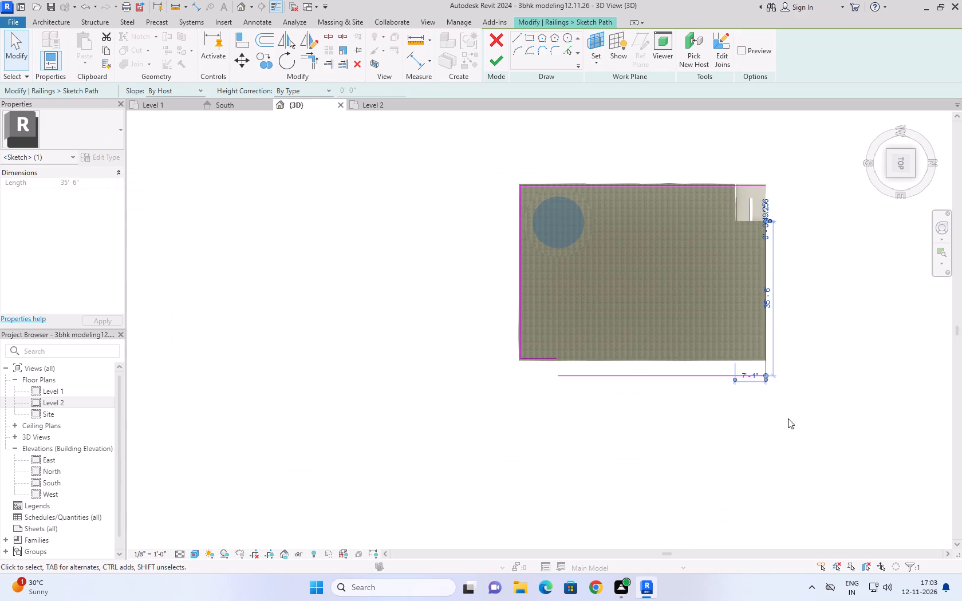
{"action": "scroll", "coordinate": [775, 384], "scroll_direction": "up", "scroll_amount": 13}
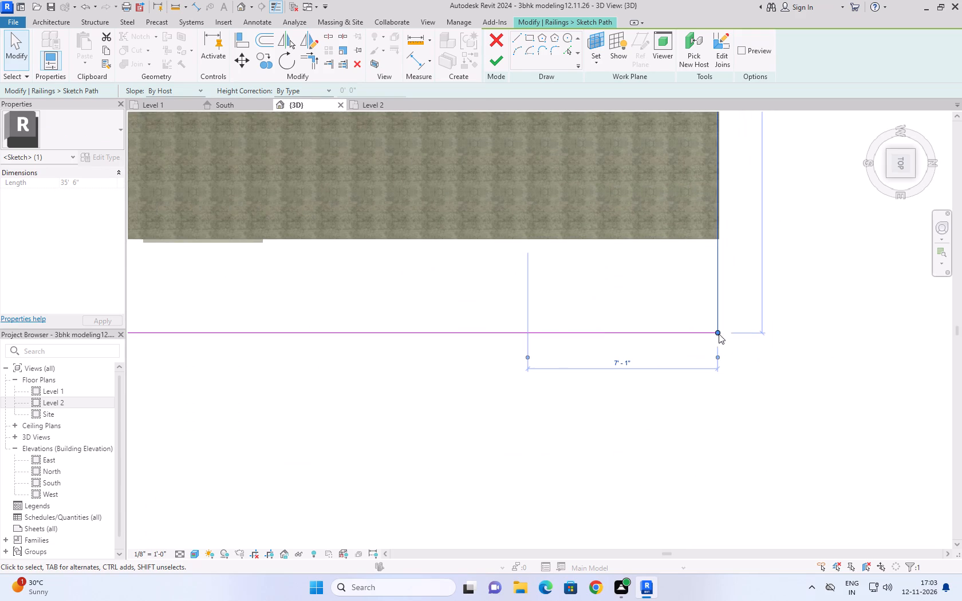
{"action": "left_click_drag", "start_coordinate": [716, 332], "coordinate": [717, 242]}
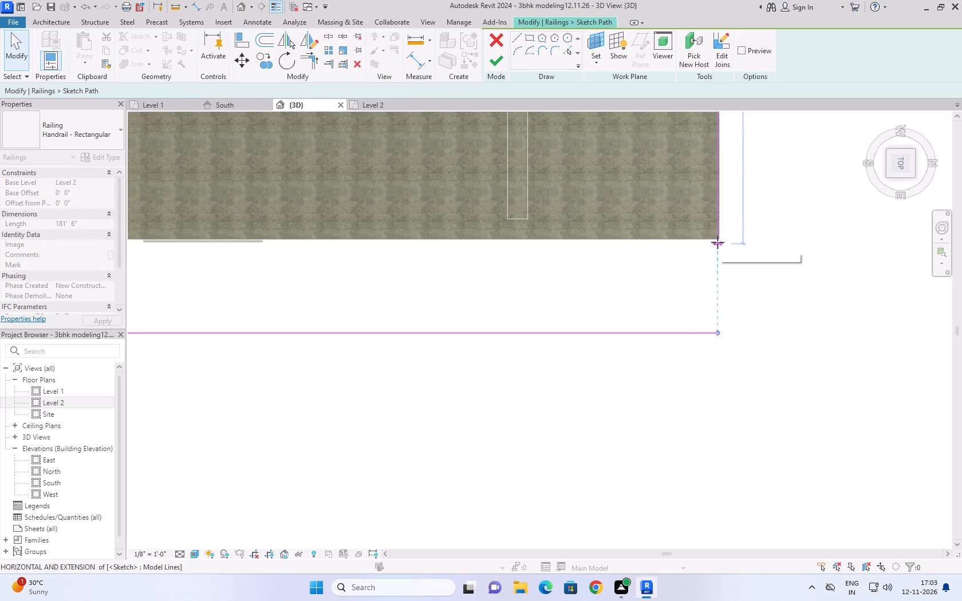
{"action": "left_click_drag", "start_coordinate": [717, 242], "coordinate": [716, 237]}
Delete the railing path line that runs outside the slab's east edge.
{"action": "scroll", "coordinate": [799, 219], "scroll_direction": "down", "scroll_amount": 9}
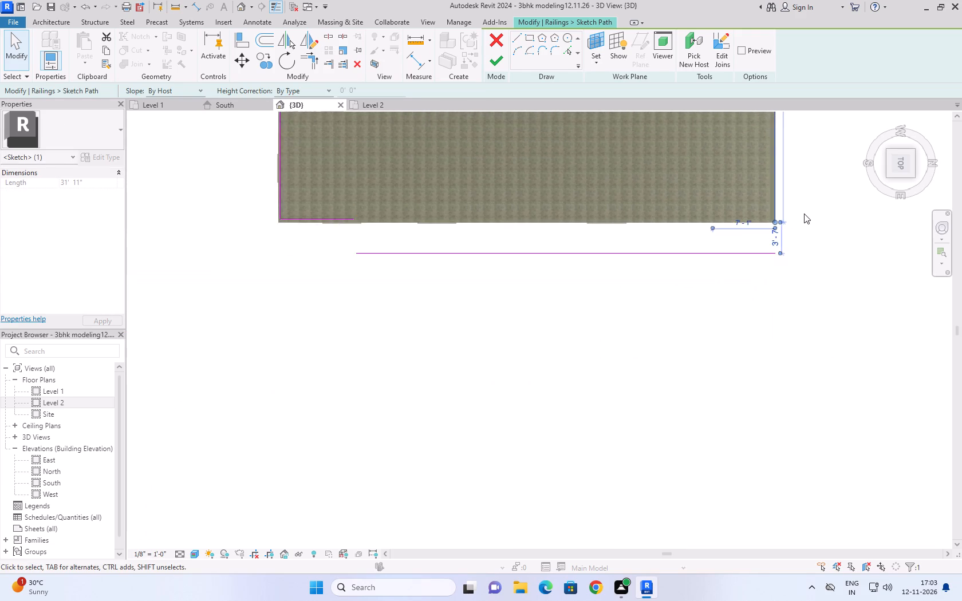
{"action": "scroll", "coordinate": [814, 223], "scroll_direction": "down", "scroll_amount": 3}
{"action": "left_click", "coordinate": [748, 242]}
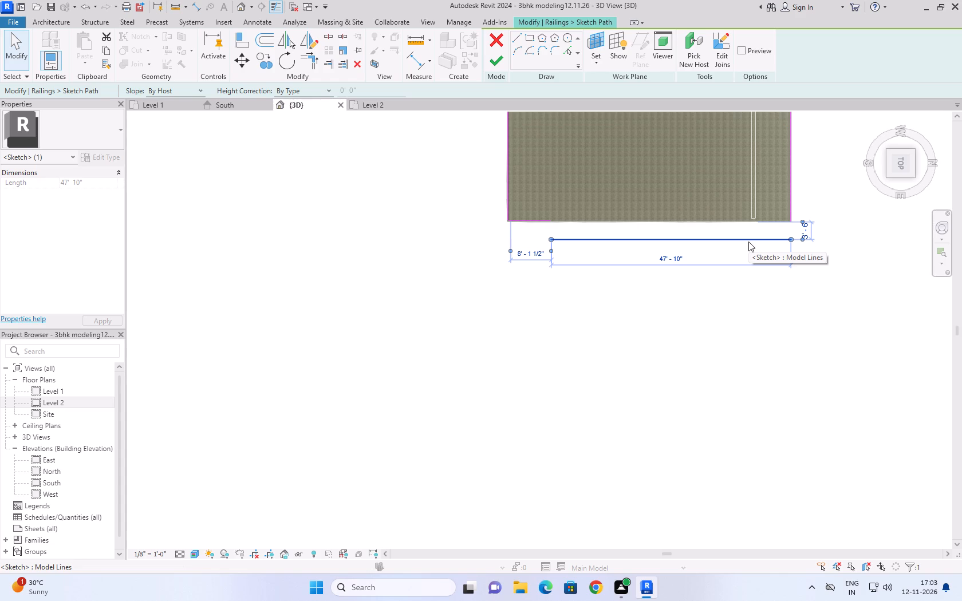
{"action": "key", "text": "Delete"}
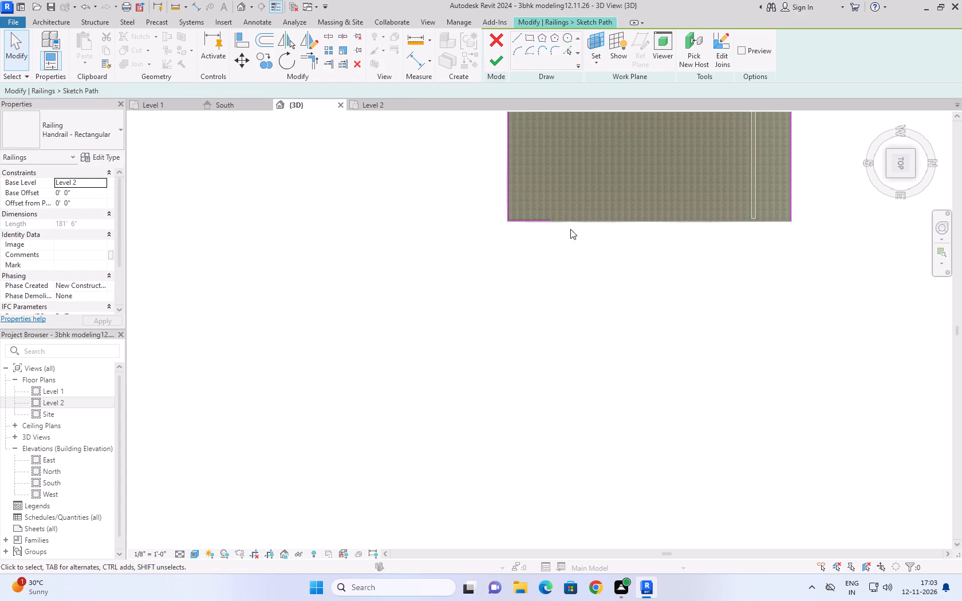
Extend the railing's east path line north to the extended slab's northeast corner, making it 56' 5 1/2" long.
{"action": "left_click", "coordinate": [549, 222]}
{"action": "left_click_drag", "start_coordinate": [551, 220], "coordinate": [724, 216]}
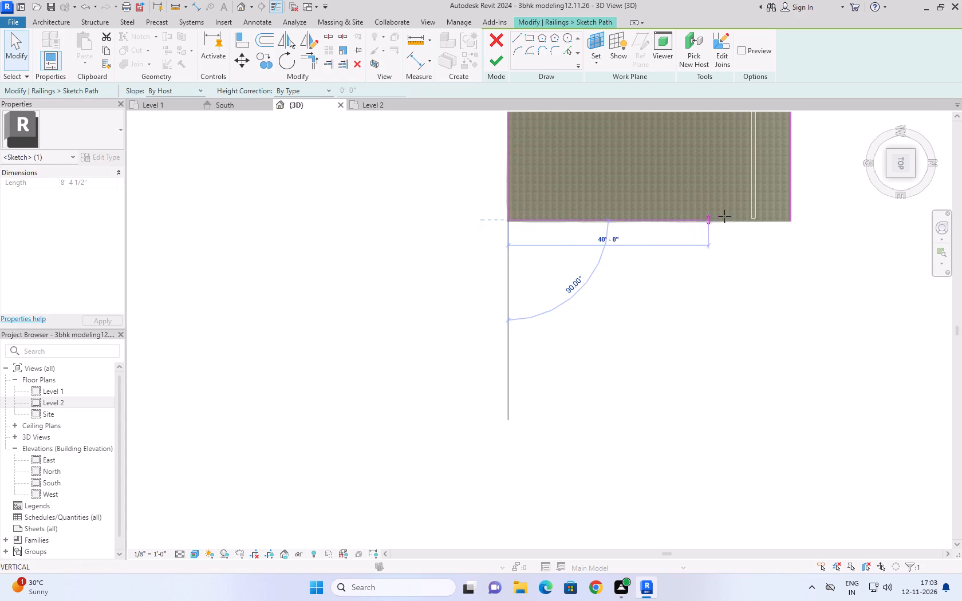
{"action": "left_click_drag", "start_coordinate": [724, 216], "coordinate": [790, 218]}
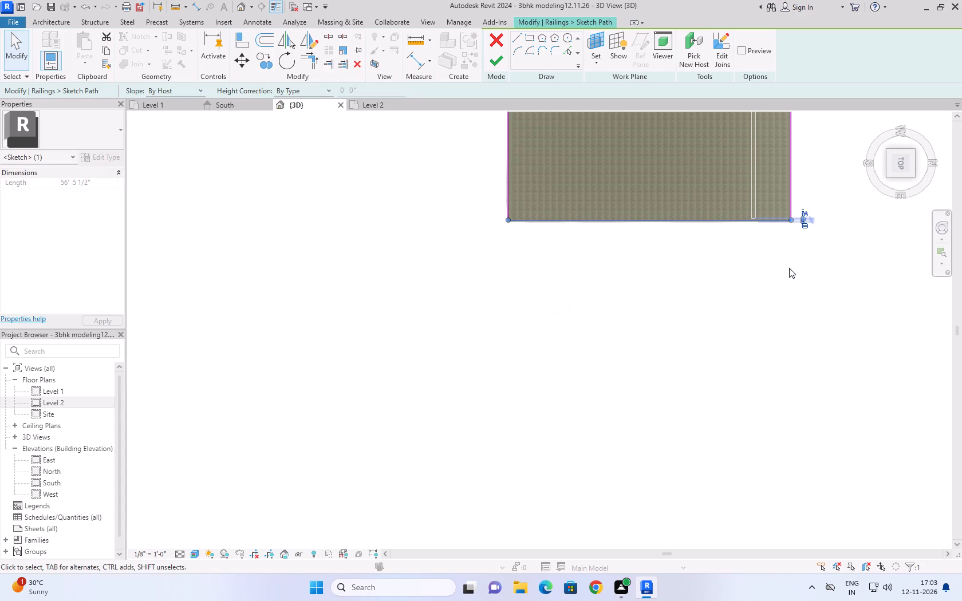
Shorten the railing's west path line at its north end back to the staircase opening, making it 49' 0" long.
{"action": "middle_click_drag", "start_coordinate": [787, 271], "coordinate": [703, 378]}
{"action": "scroll", "coordinate": [703, 378], "scroll_direction": "down", "scroll_amount": 4}
{"action": "scroll", "coordinate": [707, 262], "scroll_direction": "up", "scroll_amount": 8}
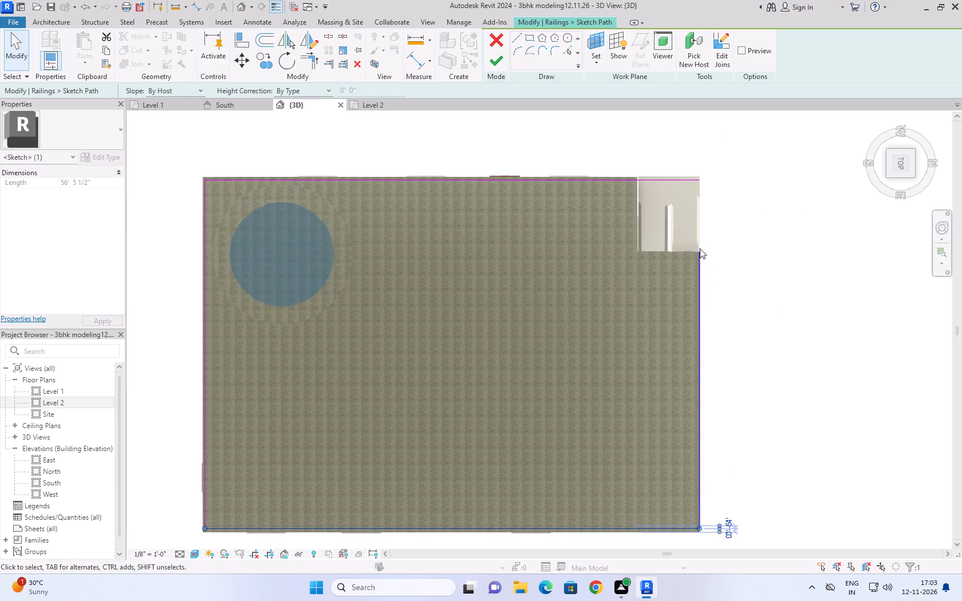
{"action": "left_click", "coordinate": [675, 179]}
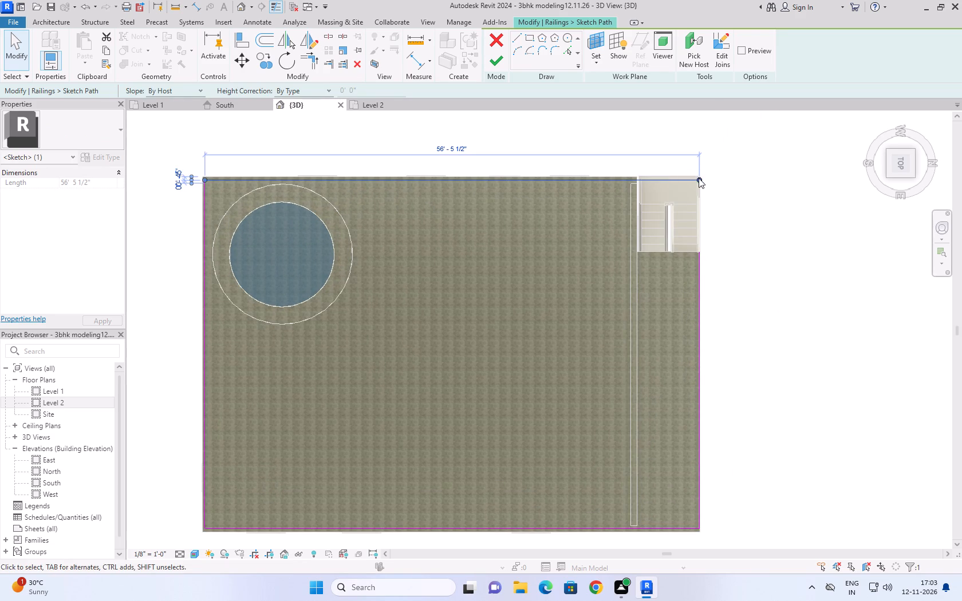
{"action": "left_click_drag", "start_coordinate": [699, 178], "coordinate": [636, 180]}
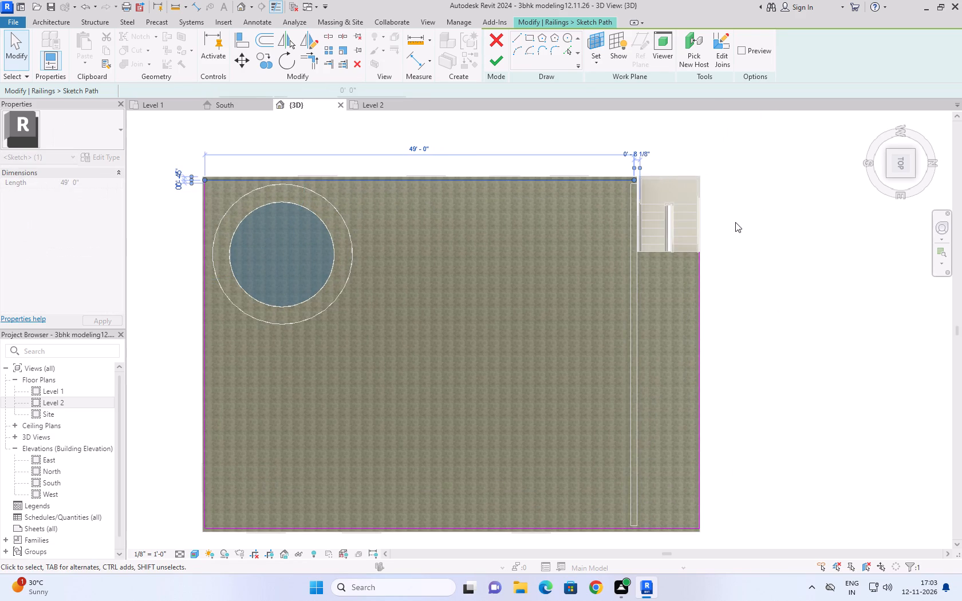
{"action": "left_click", "coordinate": [735, 222]}
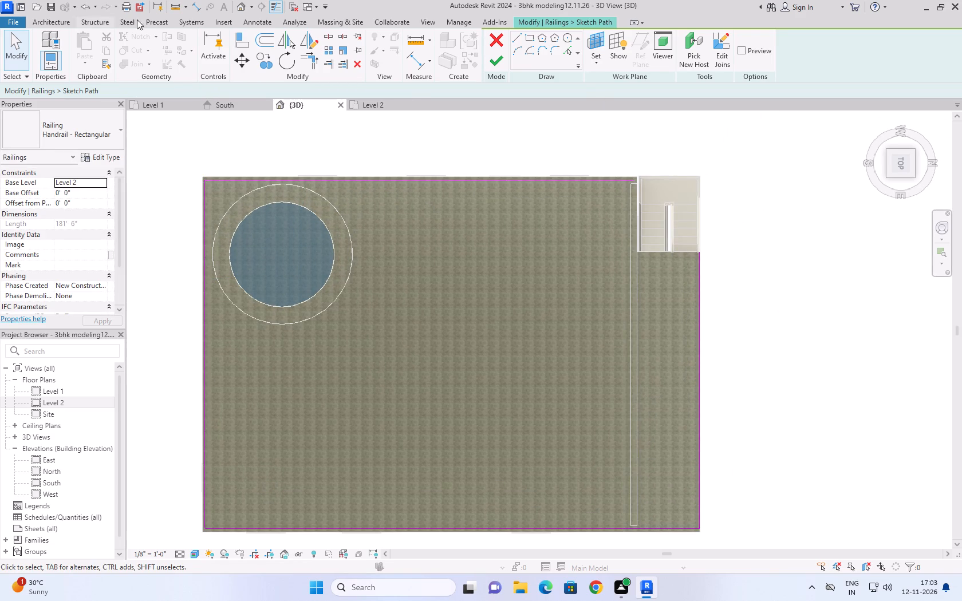
Draw a railing path line along the staircase opening's east edge, from the upper flight's inner railing end toward the opening's south corner.
{"action": "left_click", "coordinate": [514, 42]}
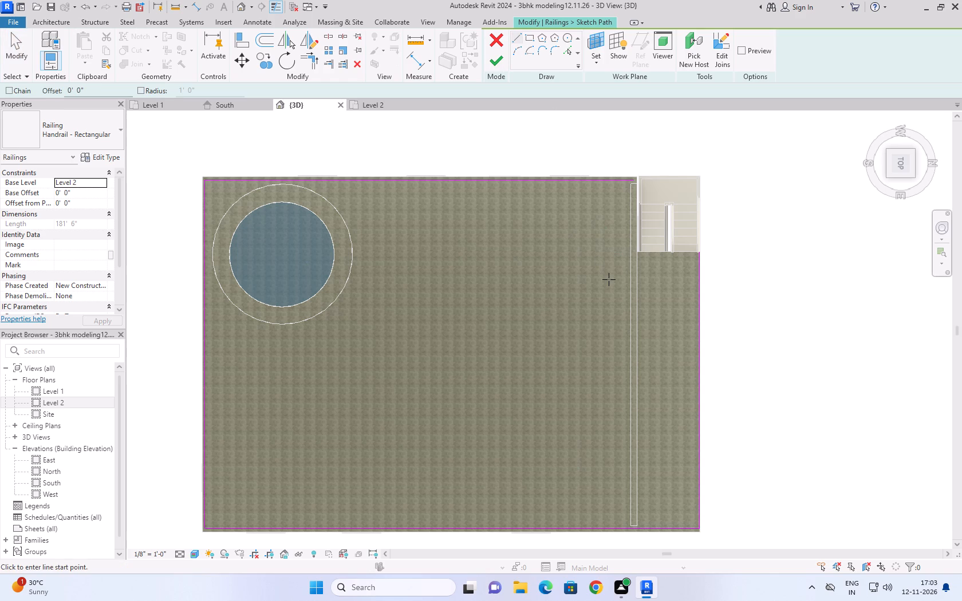
{"action": "scroll", "coordinate": [664, 256], "scroll_direction": "up", "scroll_amount": 9}
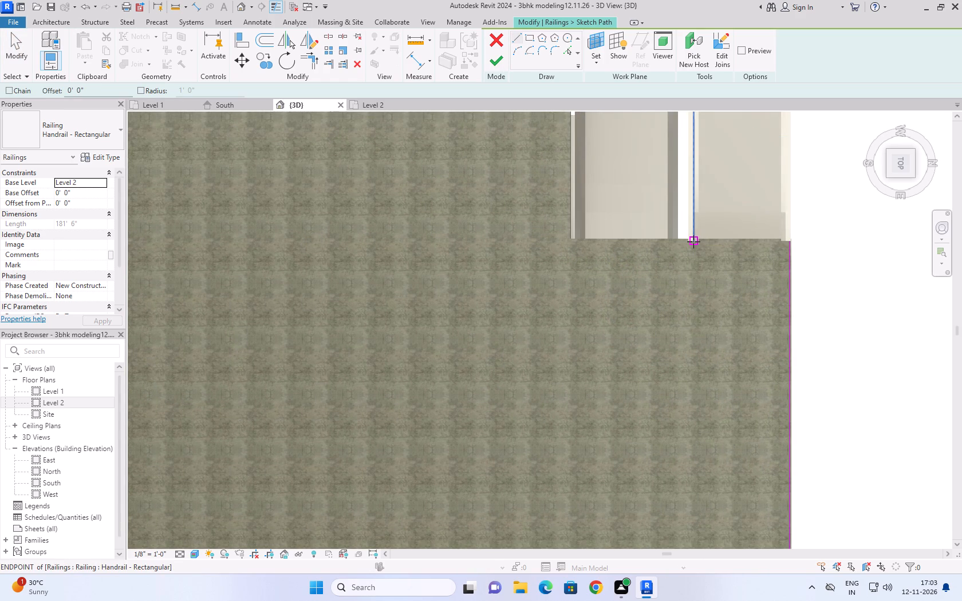
{"action": "left_click", "coordinate": [693, 242]}
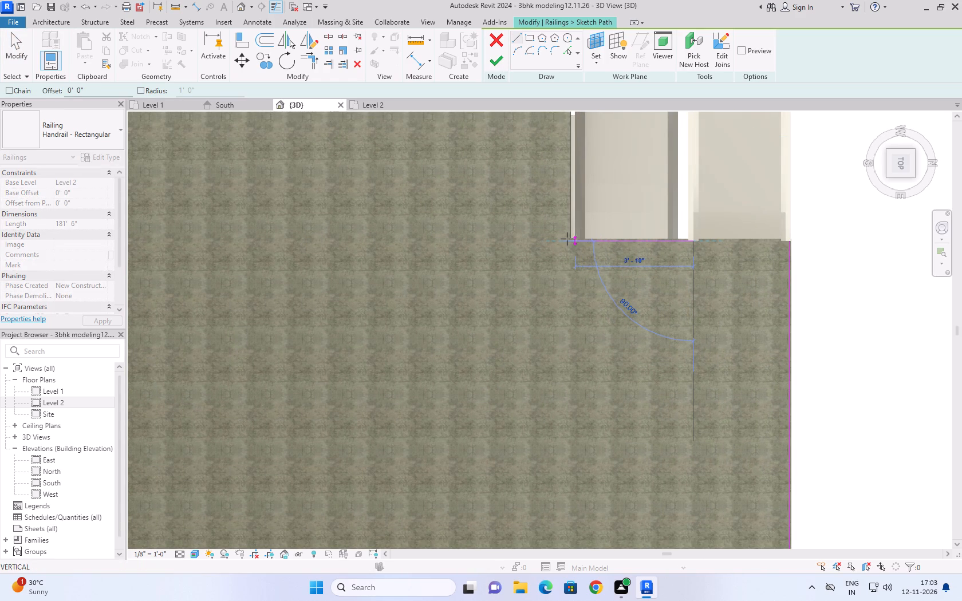
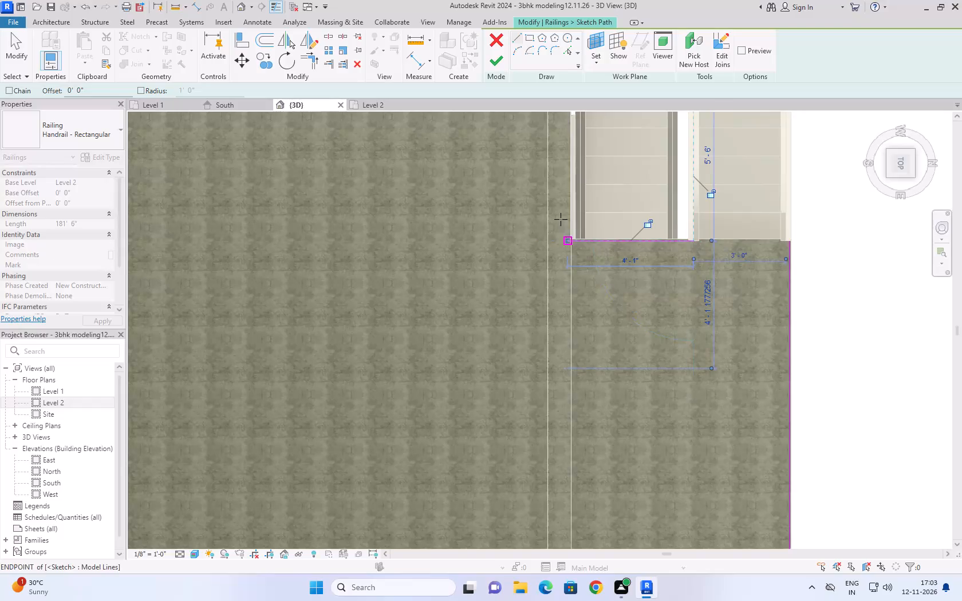
Draw a railing path line about 8' 2" long along the staircase opening's south edge, between the west path line's level and the opening's southeast corner.
{"action": "scroll", "coordinate": [566, 207], "scroll_direction": "down", "scroll_amount": 6}
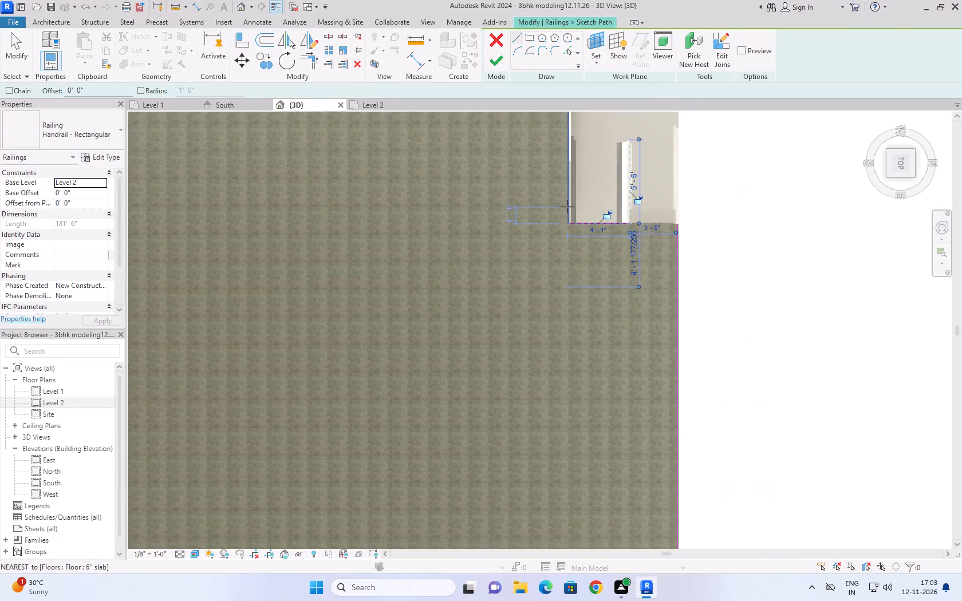
{"action": "scroll", "coordinate": [567, 207], "scroll_direction": "down", "scroll_amount": 2}
{"action": "scroll", "coordinate": [560, 133], "scroll_direction": "up", "scroll_amount": 8}
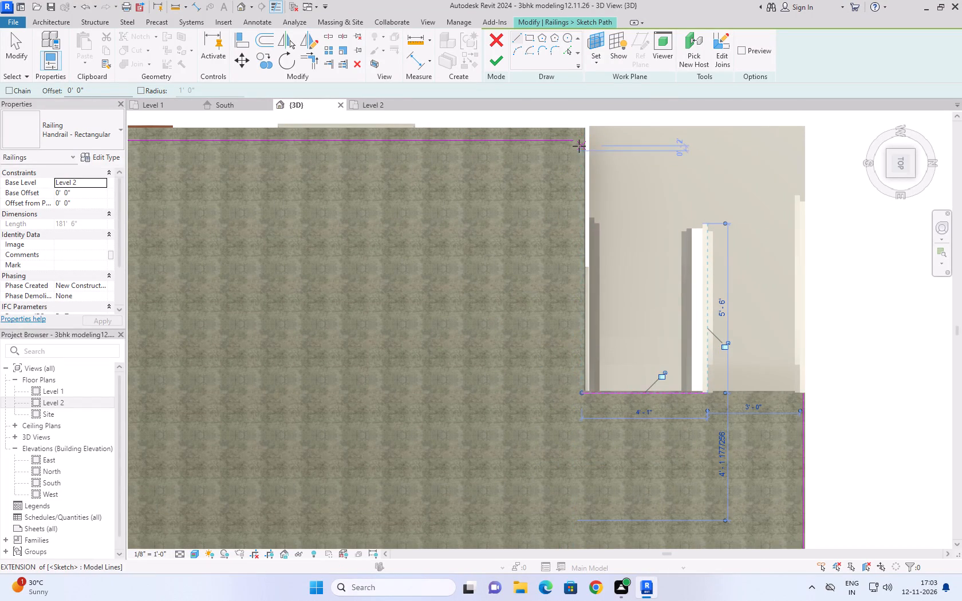
{"action": "left_click", "coordinate": [579, 143]}
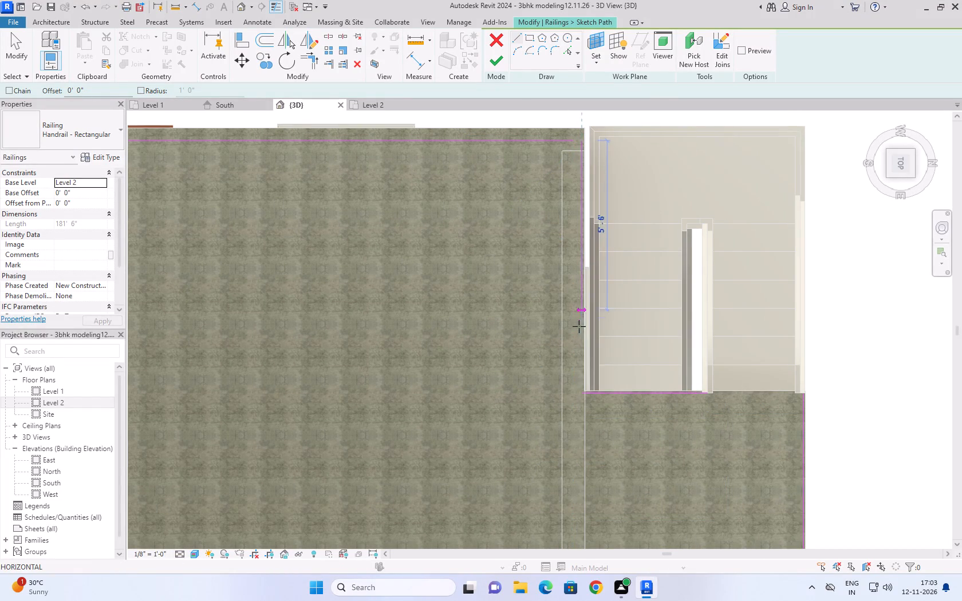
{"action": "left_click", "coordinate": [582, 394]}
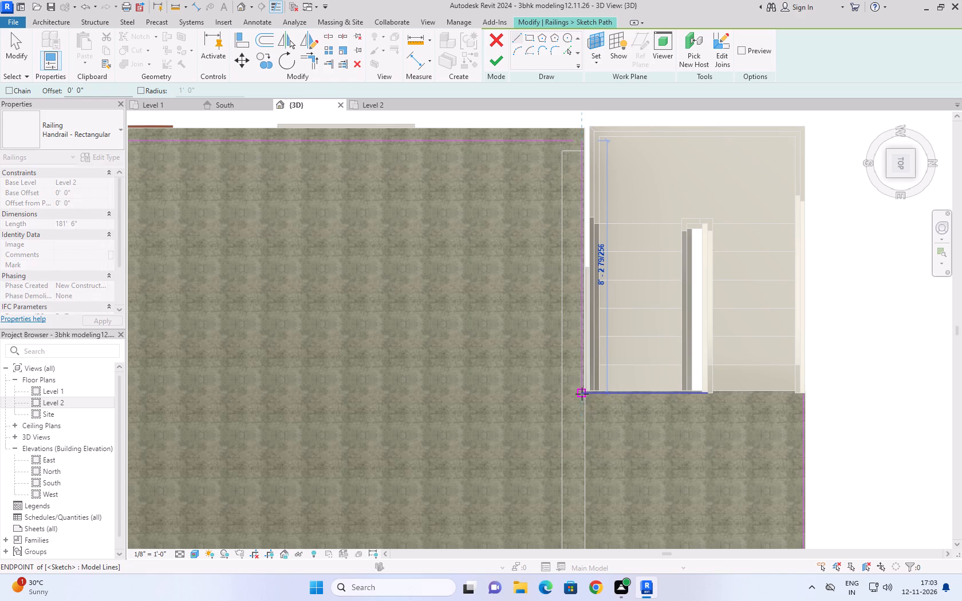
{"action": "scroll", "coordinate": [529, 128], "scroll_direction": "up", "scroll_amount": 1}
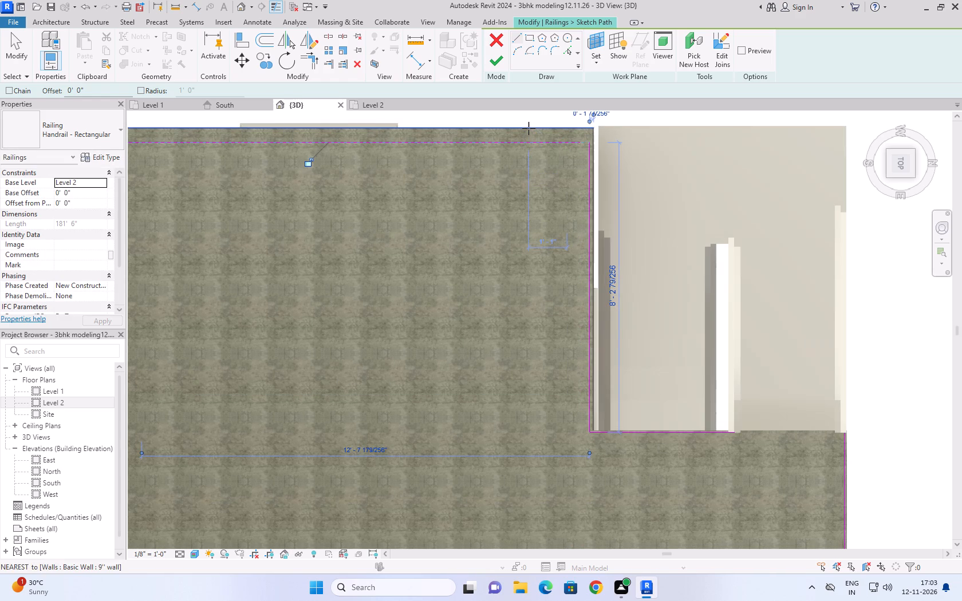
{"action": "key", "text": "Escape"}
{"action": "key", "text": "Escape"}
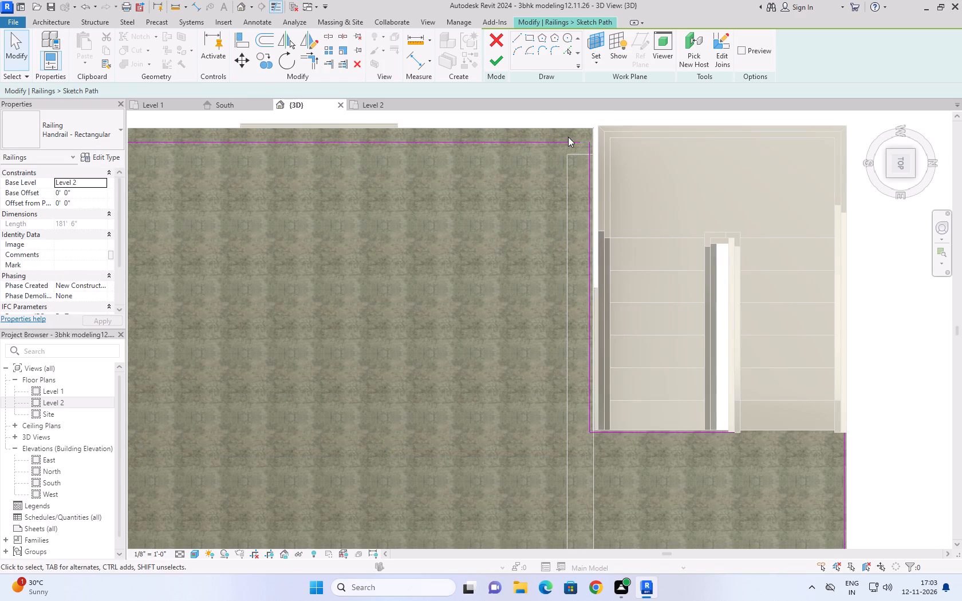
Extend the railing's west path line north to meet the opening's south-edge line, making it about 49' 3" long, and finish the path.
{"action": "left_click", "coordinate": [572, 139]}
{"action": "scroll", "coordinate": [583, 141], "scroll_direction": "up", "scroll_amount": 14}
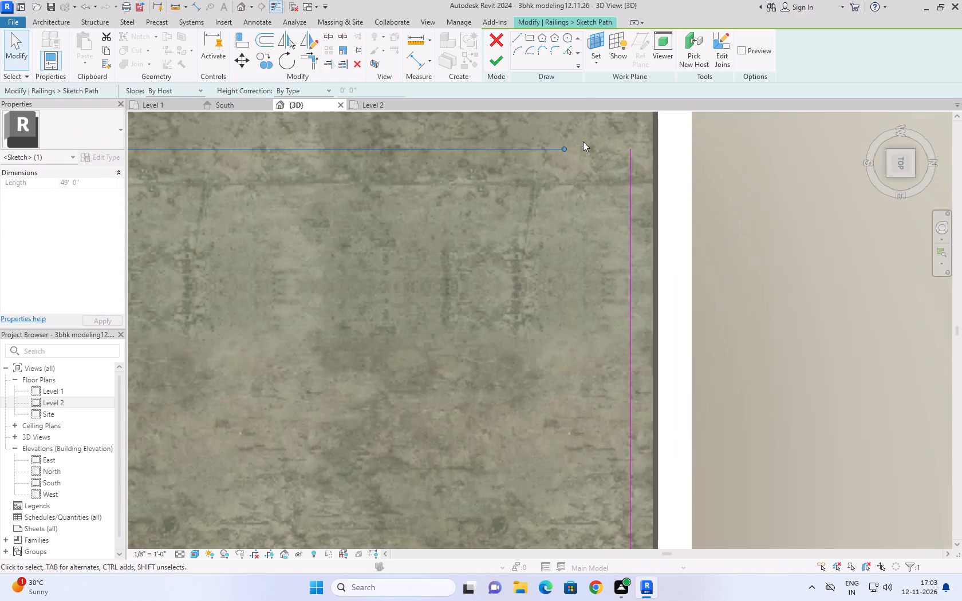
{"action": "left_click_drag", "start_coordinate": [562, 148], "coordinate": [632, 150]}
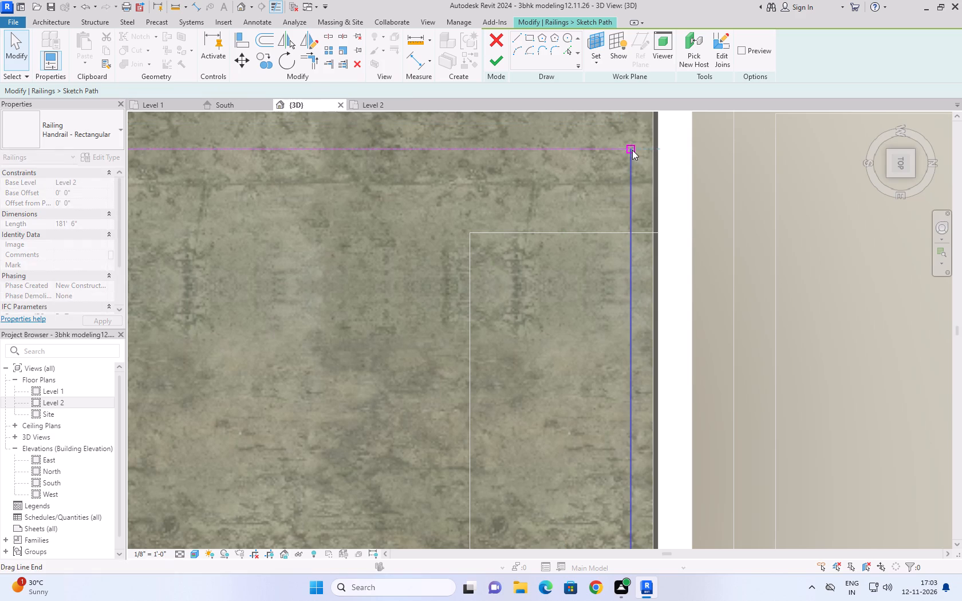
{"action": "left_click", "coordinate": [499, 66]}
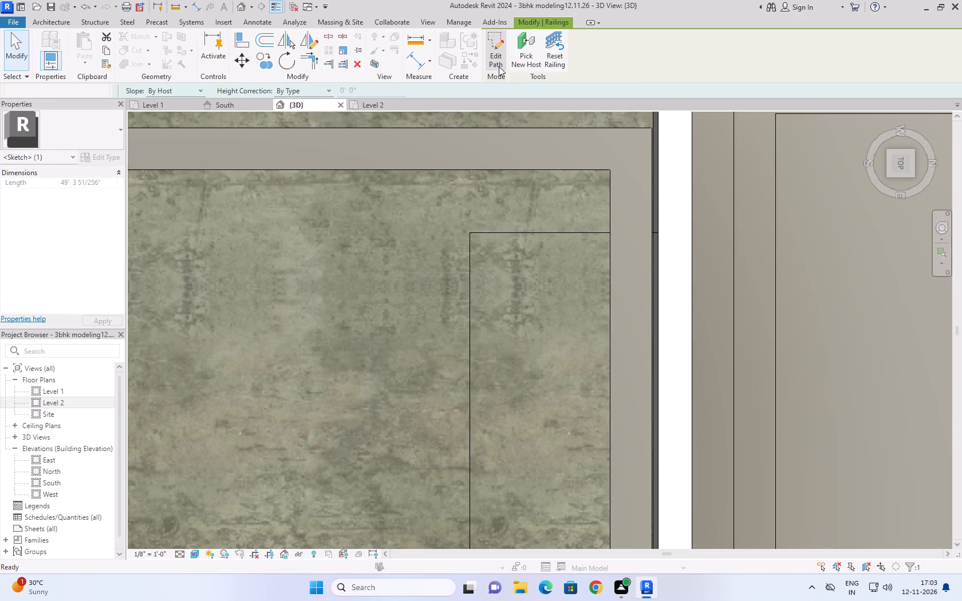
Reopen the roof railing's path, nudge its west line six increments outward toward the slab's west edge, and finish the path.
{"action": "scroll", "coordinate": [502, 69], "scroll_direction": "down", "scroll_amount": 10}
{"action": "scroll", "coordinate": [506, 251], "scroll_direction": "down", "scroll_amount": 13}
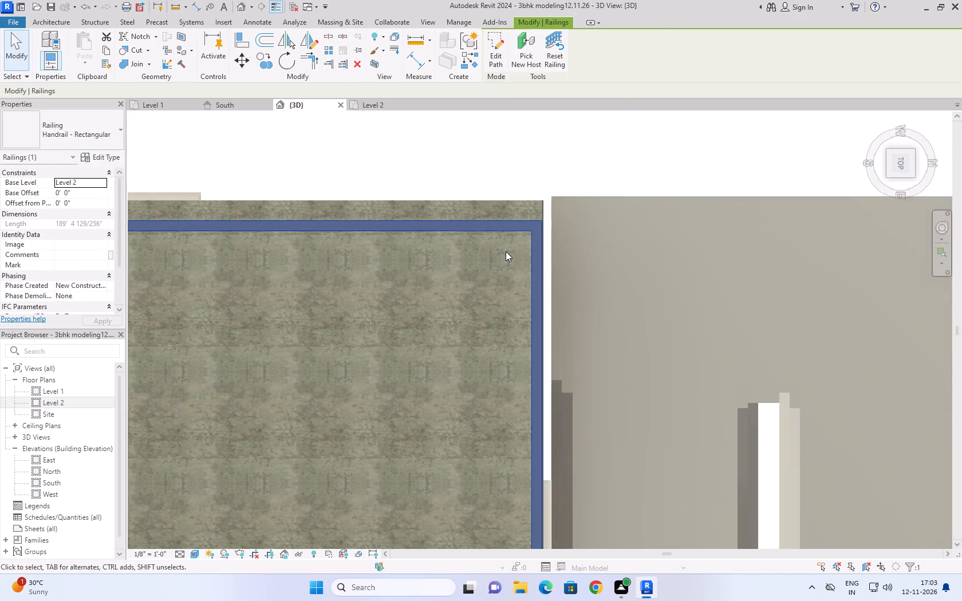
{"action": "scroll", "coordinate": [506, 251], "scroll_direction": "down", "scroll_amount": 14}
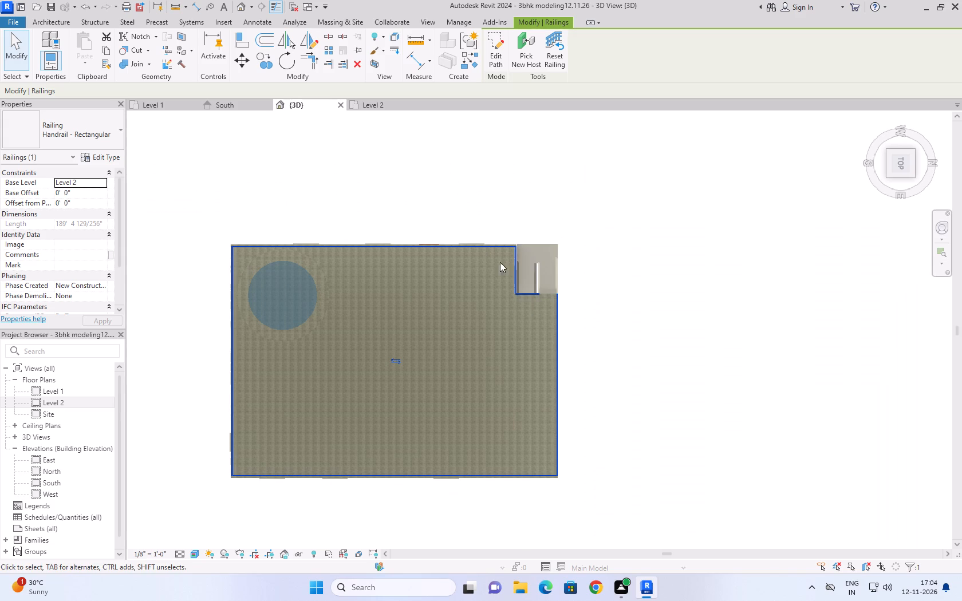
{"action": "scroll", "coordinate": [471, 263], "scroll_direction": "up", "scroll_amount": 14}
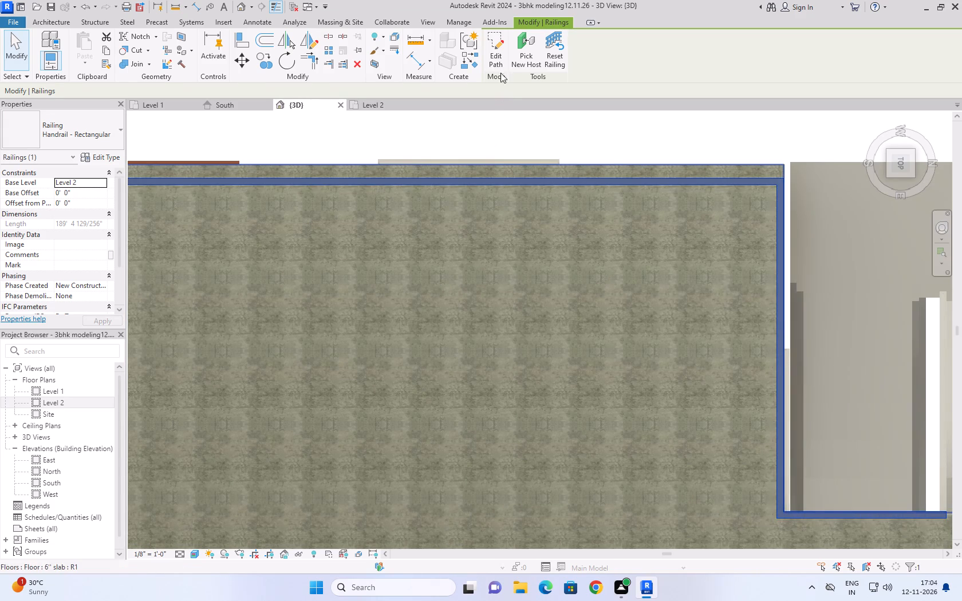
{"action": "left_click", "coordinate": [500, 69]}
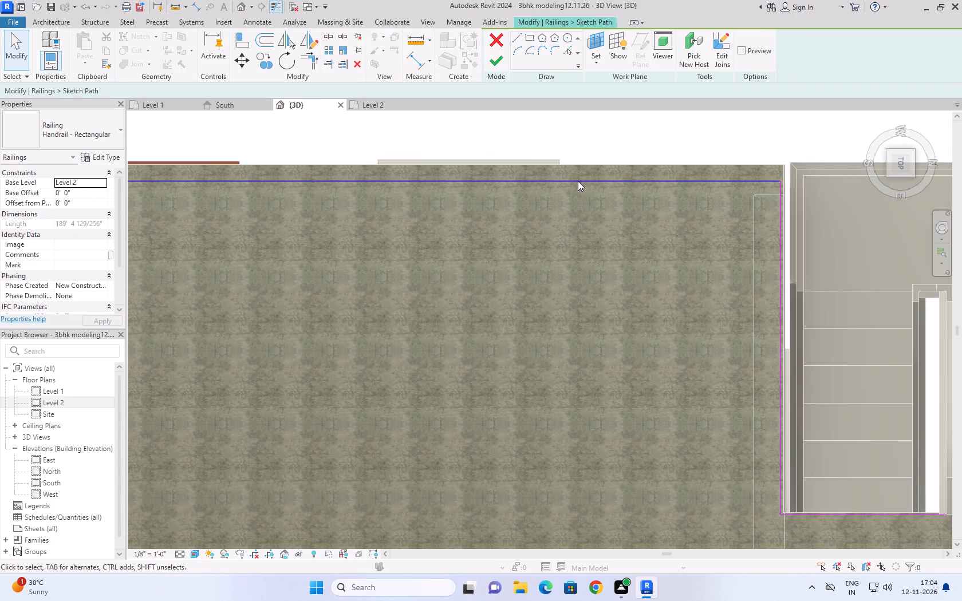
{"action": "left_click", "coordinate": [578, 181]}
{"action": "key", "text": "Up"}
{"action": "key", "text": "Up"}
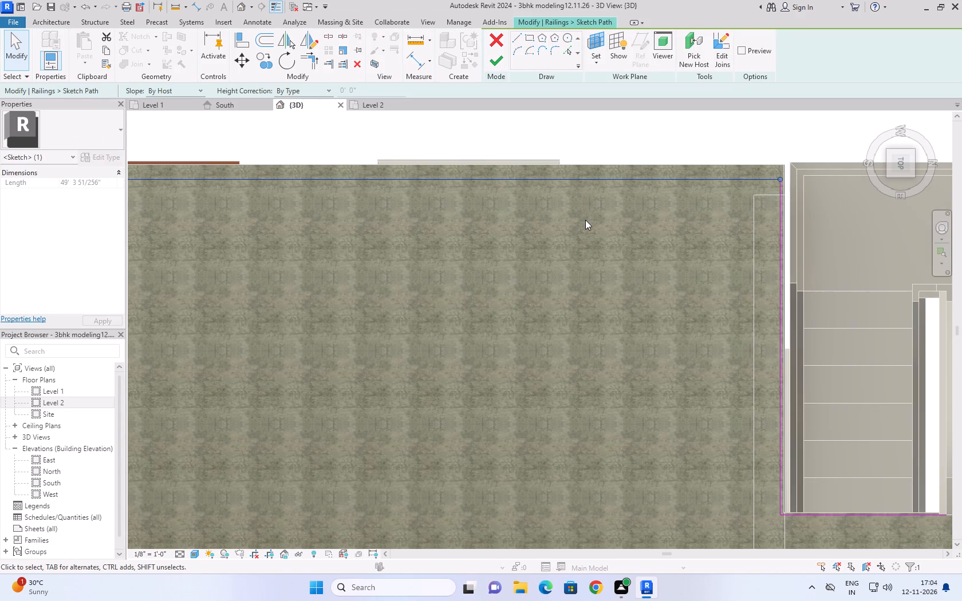
{"action": "key", "text": "Up"}
{"action": "key", "text": "Up"}
{"action": "key", "text": "Up"}
{"action": "key", "text": "Up"}
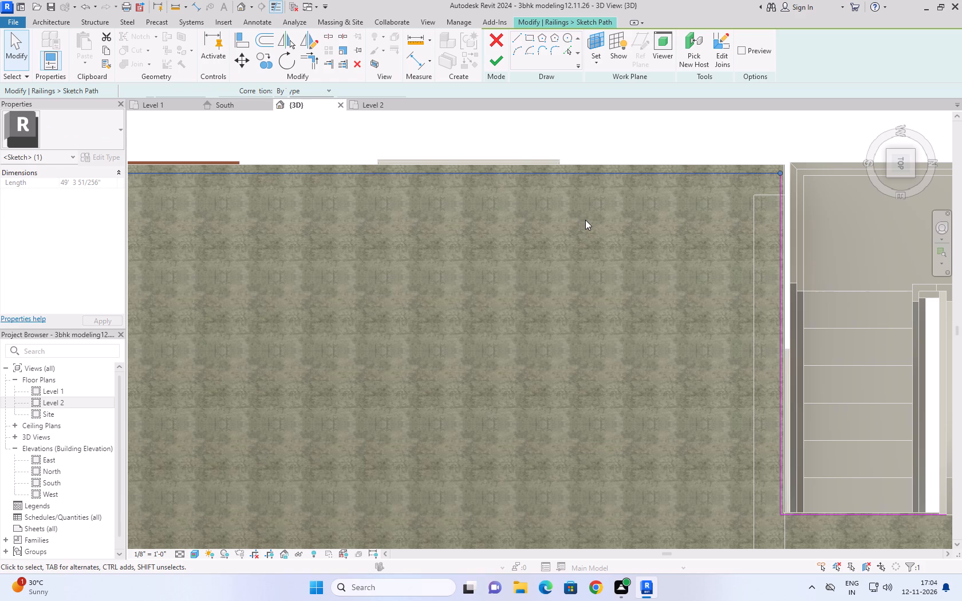
{"action": "left_click", "coordinate": [492, 60]}
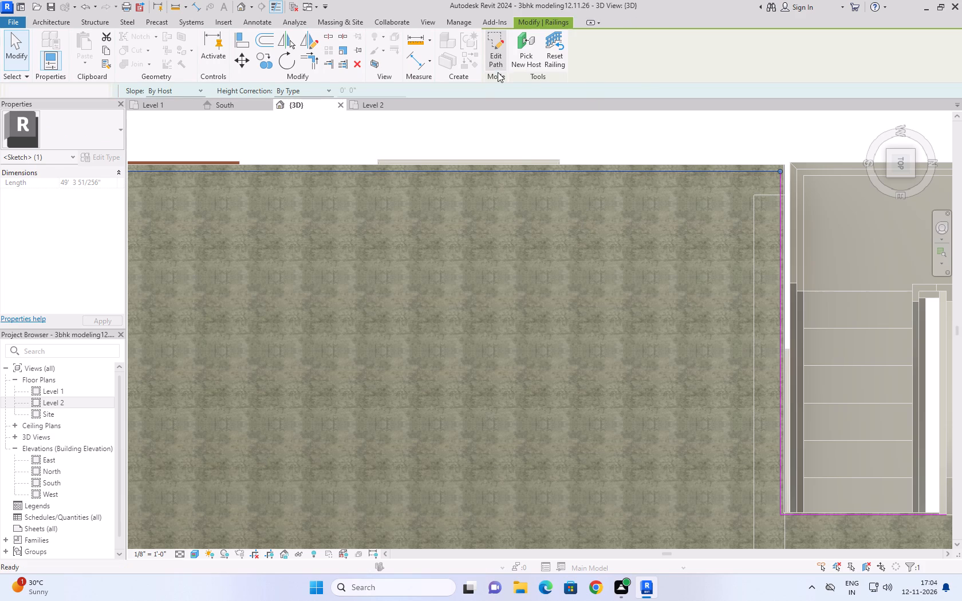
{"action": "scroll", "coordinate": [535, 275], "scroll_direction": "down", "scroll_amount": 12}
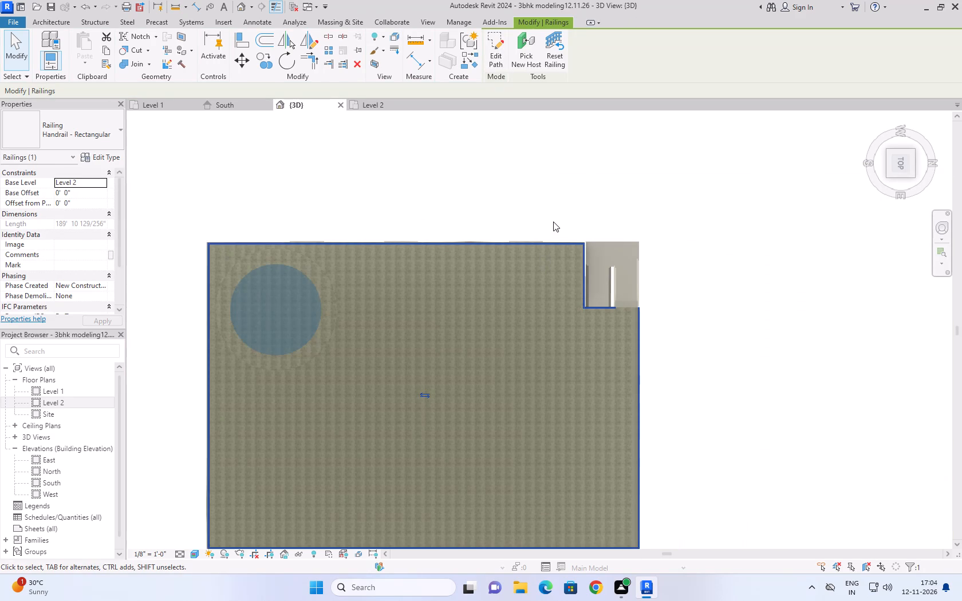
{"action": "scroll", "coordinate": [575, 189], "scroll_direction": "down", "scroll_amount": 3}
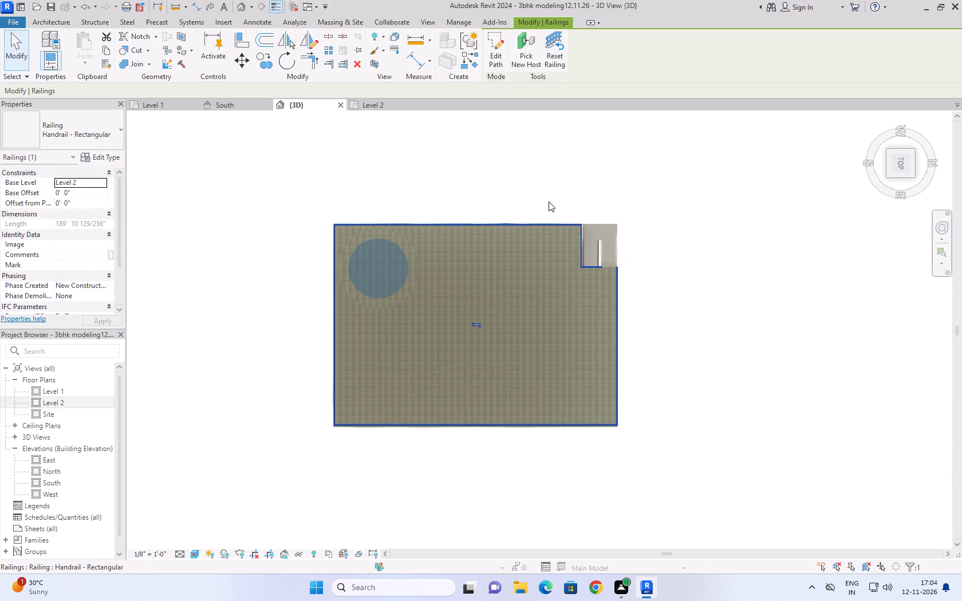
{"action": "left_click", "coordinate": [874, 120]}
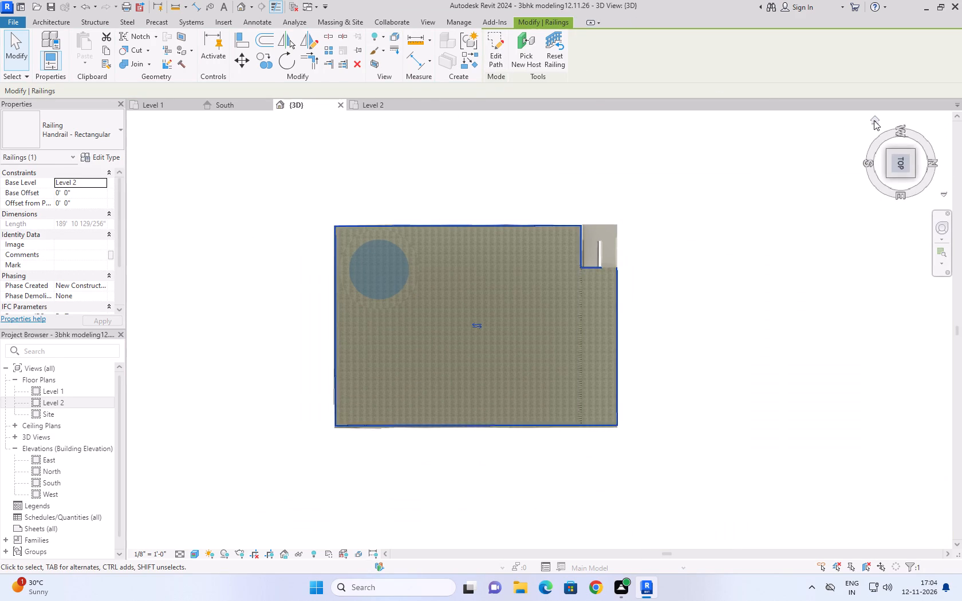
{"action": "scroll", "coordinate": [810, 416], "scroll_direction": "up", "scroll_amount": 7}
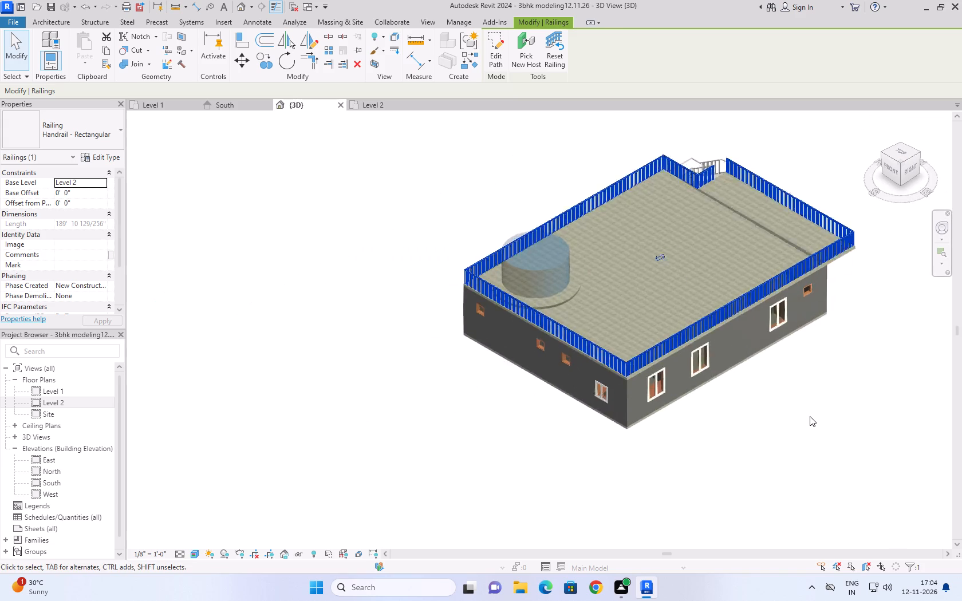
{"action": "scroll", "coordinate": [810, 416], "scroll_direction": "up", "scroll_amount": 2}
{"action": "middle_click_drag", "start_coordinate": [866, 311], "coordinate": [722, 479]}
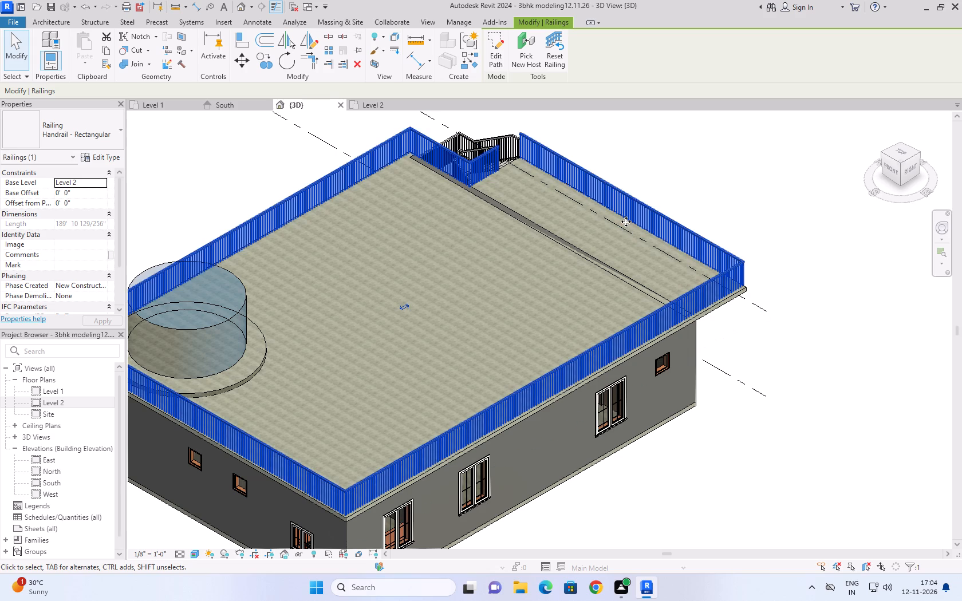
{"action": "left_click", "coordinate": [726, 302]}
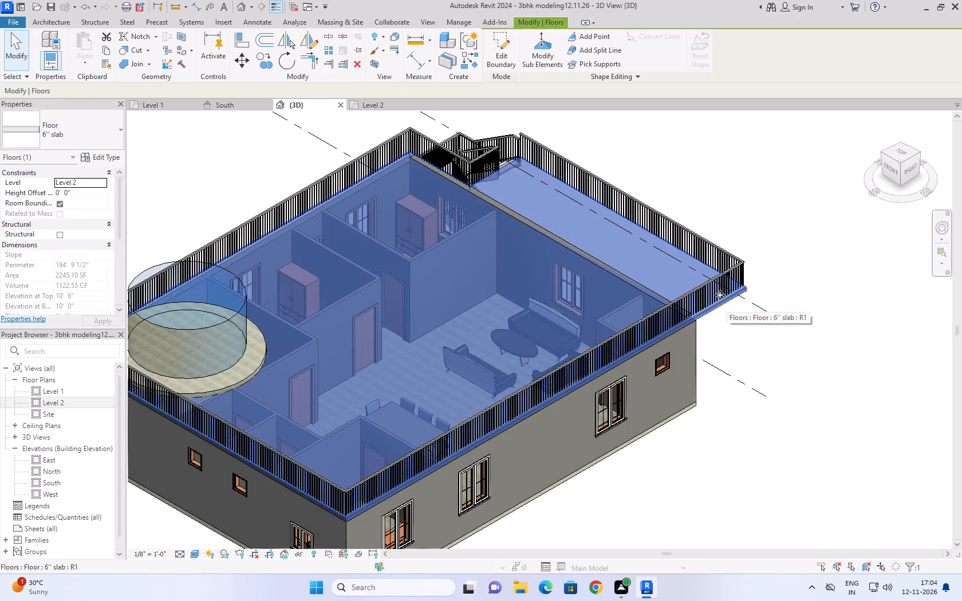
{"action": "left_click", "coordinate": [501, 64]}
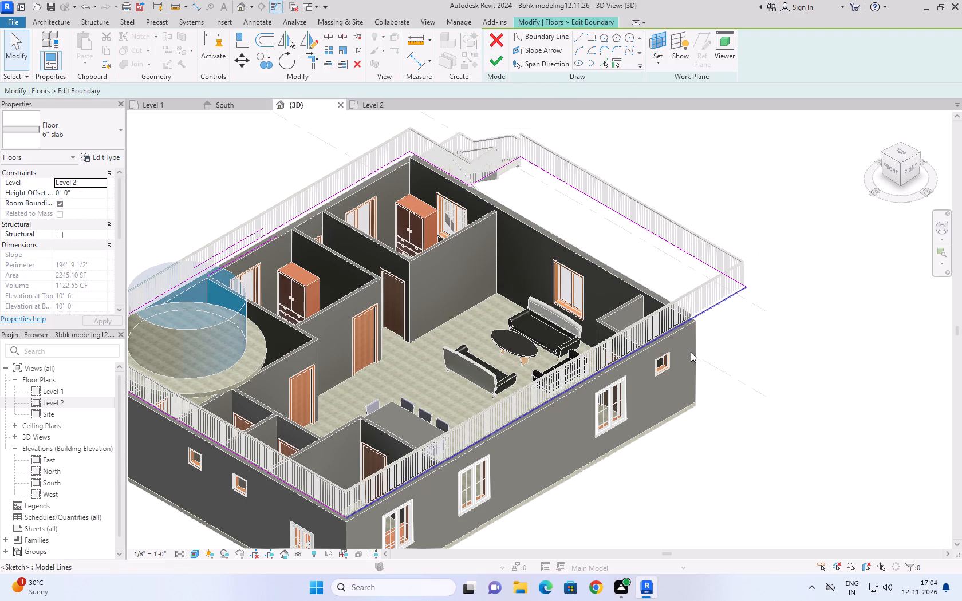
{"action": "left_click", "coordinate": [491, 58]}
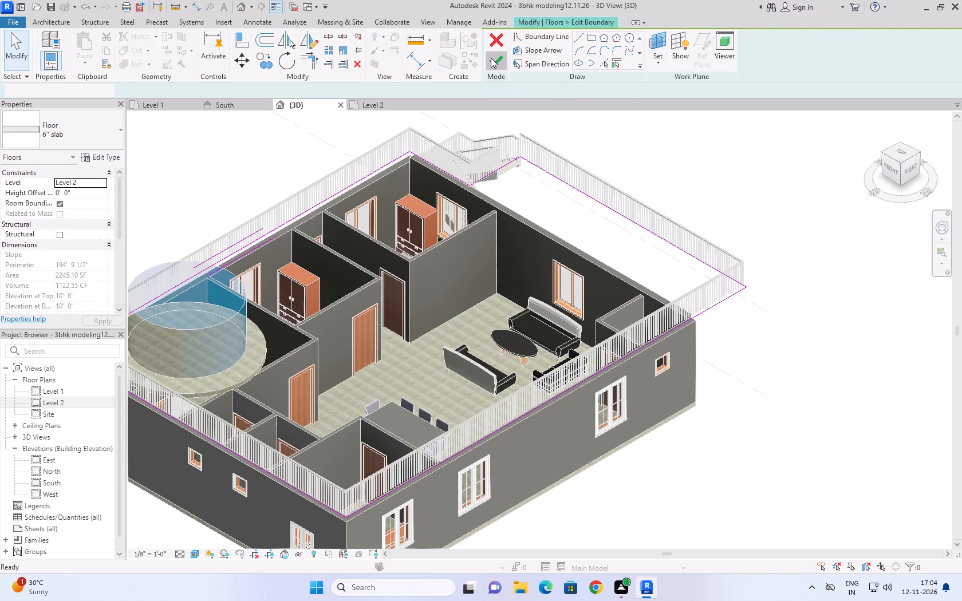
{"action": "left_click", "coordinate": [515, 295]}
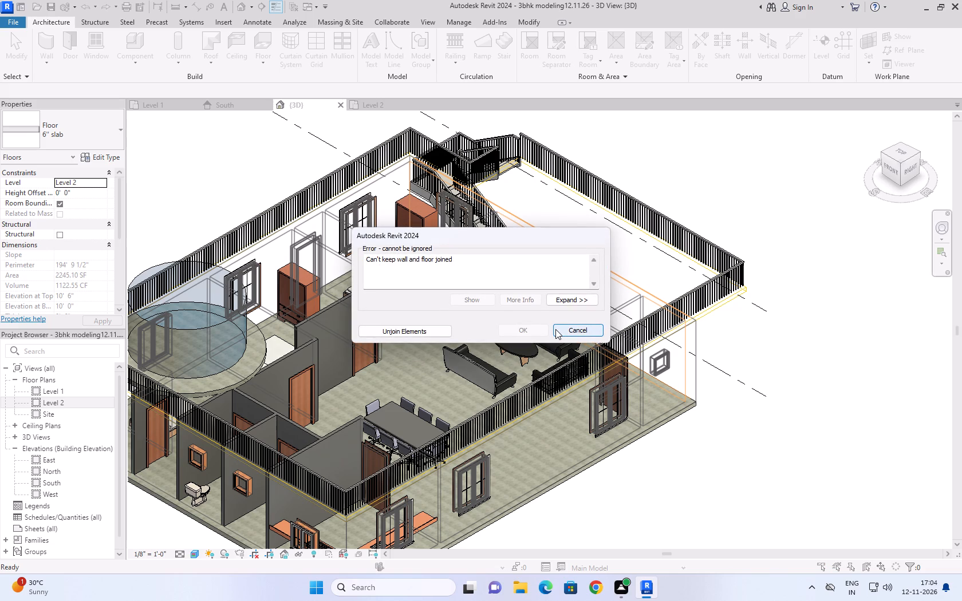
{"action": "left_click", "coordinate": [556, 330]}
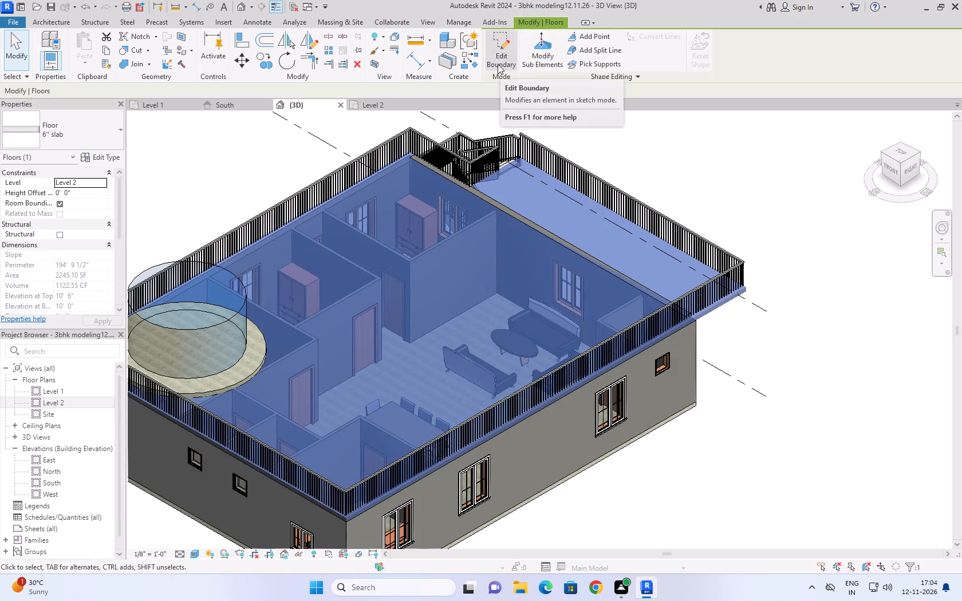
Open the roof slab's boundary and finish it without sketch edits, unjoining the conflicting wall and floor elements.
{"action": "left_click", "coordinate": [498, 64]}
{"action": "left_click", "coordinate": [497, 58]}
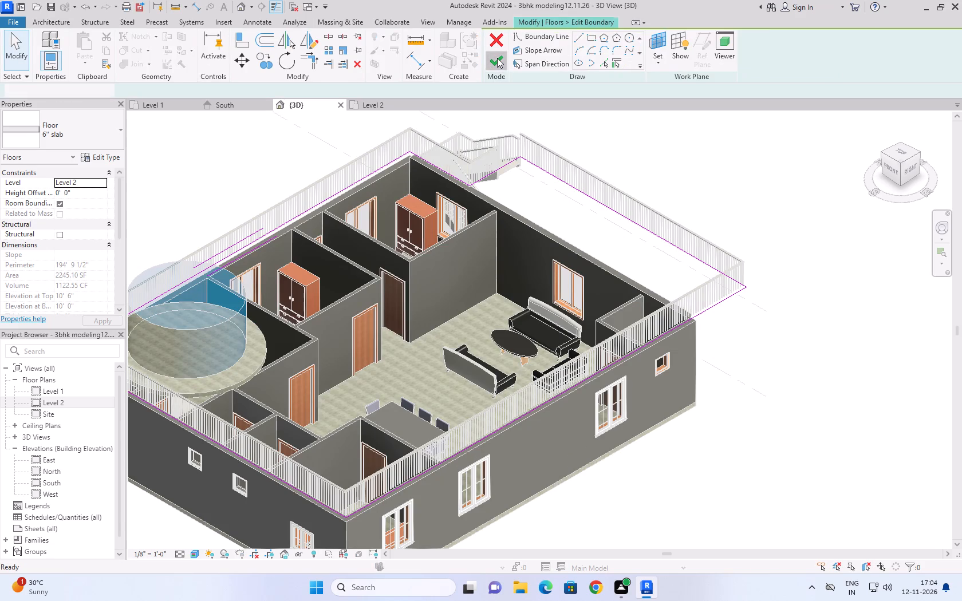
{"action": "left_click", "coordinate": [522, 298]}
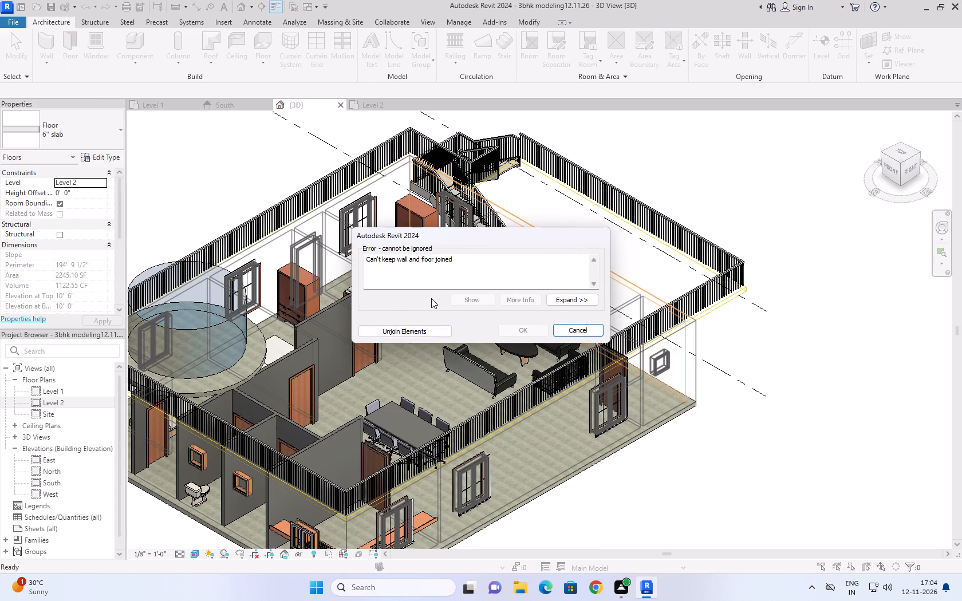
{"action": "left_click", "coordinate": [434, 332]}
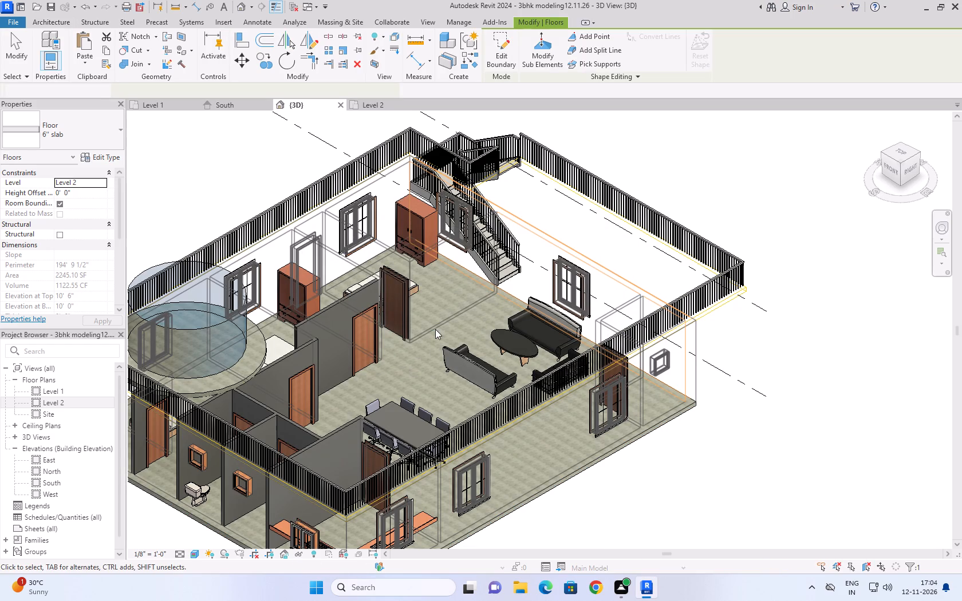
{"action": "left_click", "coordinate": [798, 343]}
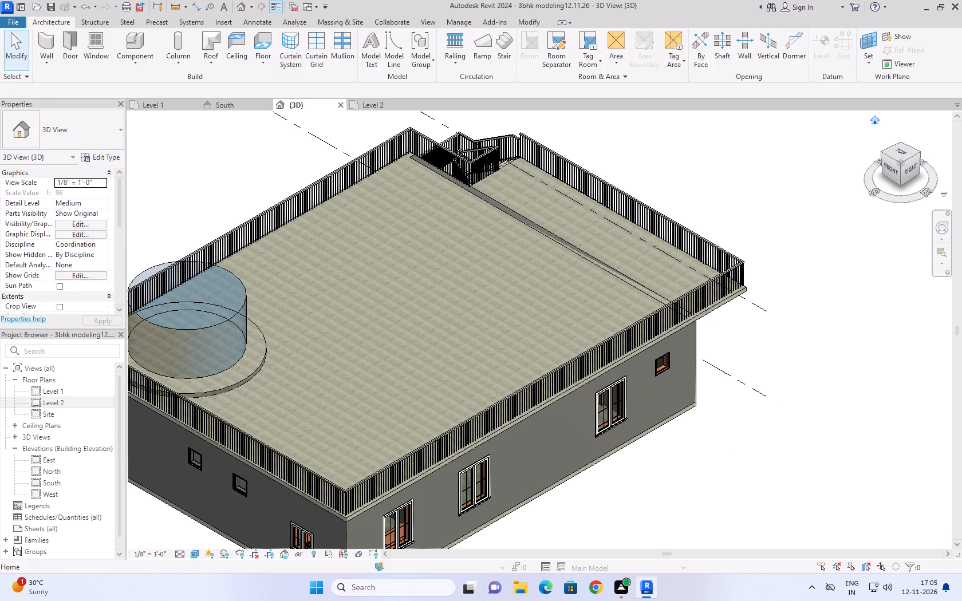
Examine the roof railing around the slab and the staircase opening in the home 3D view.
{"action": "left_click", "coordinate": [874, 120]}
{"action": "scroll", "coordinate": [779, 428], "scroll_direction": "up", "scroll_amount": 2}
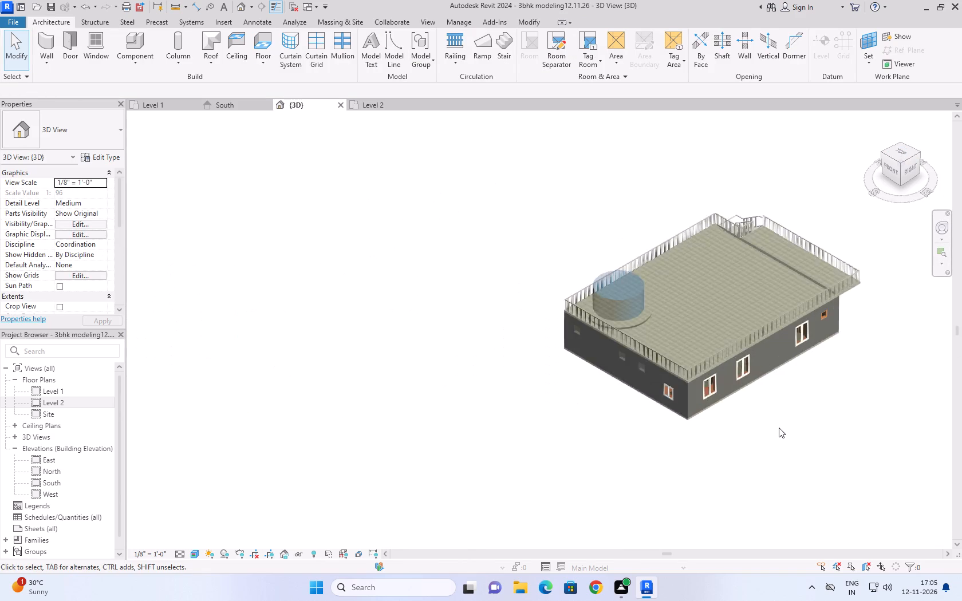
{"action": "scroll", "coordinate": [779, 428], "scroll_direction": "up", "scroll_amount": 5}
{"action": "scroll", "coordinate": [833, 339], "scroll_direction": "up", "scroll_amount": 1}
{"action": "middle_click_drag", "start_coordinate": [833, 339], "coordinate": [740, 484]}
{"action": "scroll", "coordinate": [740, 484], "scroll_direction": "down", "scroll_amount": 1}
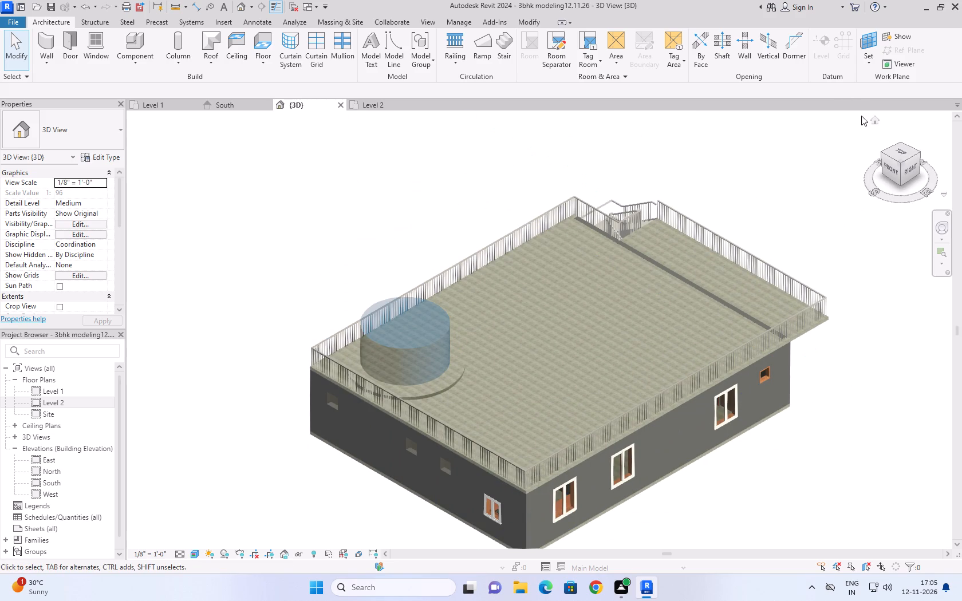
{"action": "left_click", "coordinate": [876, 119]}
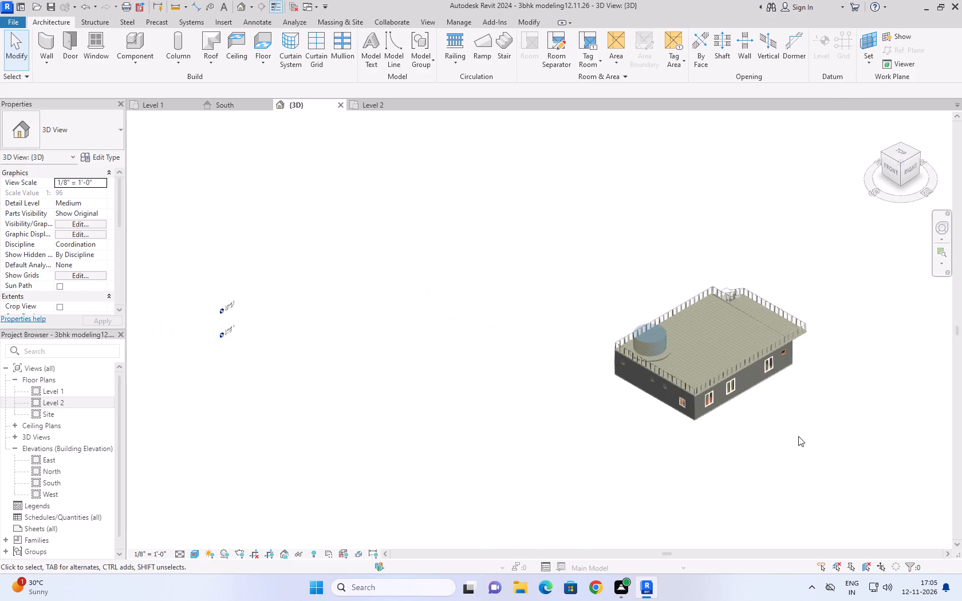
{"action": "scroll", "coordinate": [829, 417], "scroll_direction": "up", "scroll_amount": 3}
{"action": "scroll", "coordinate": [829, 331], "scroll_direction": "up", "scroll_amount": 3}
{"action": "scroll", "coordinate": [795, 169], "scroll_direction": "up", "scroll_amount": 1}
{"action": "middle_click_drag", "start_coordinate": [798, 169], "coordinate": [741, 304]}
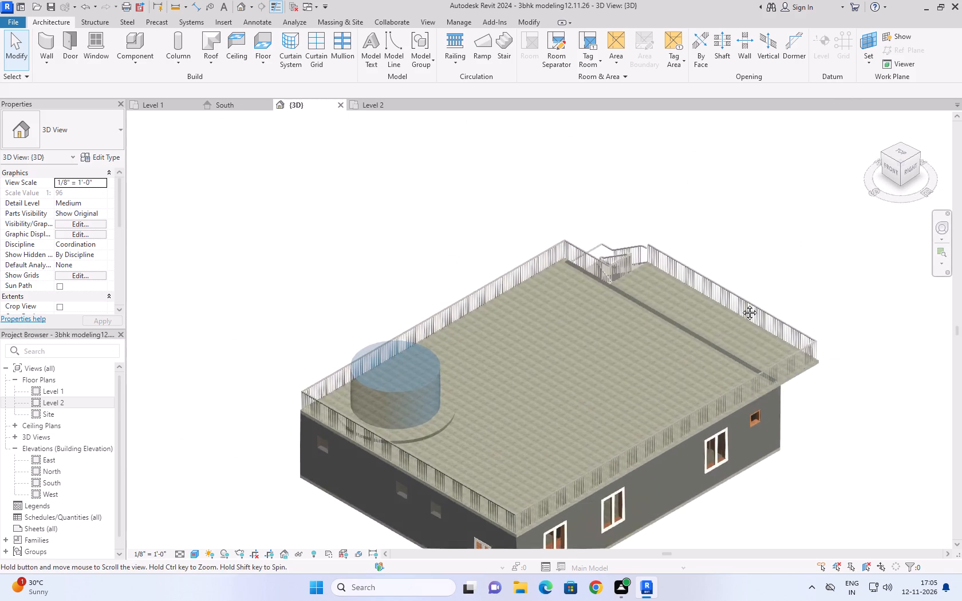
{"action": "middle_click_drag", "start_coordinate": [741, 304], "coordinate": [705, 355]}
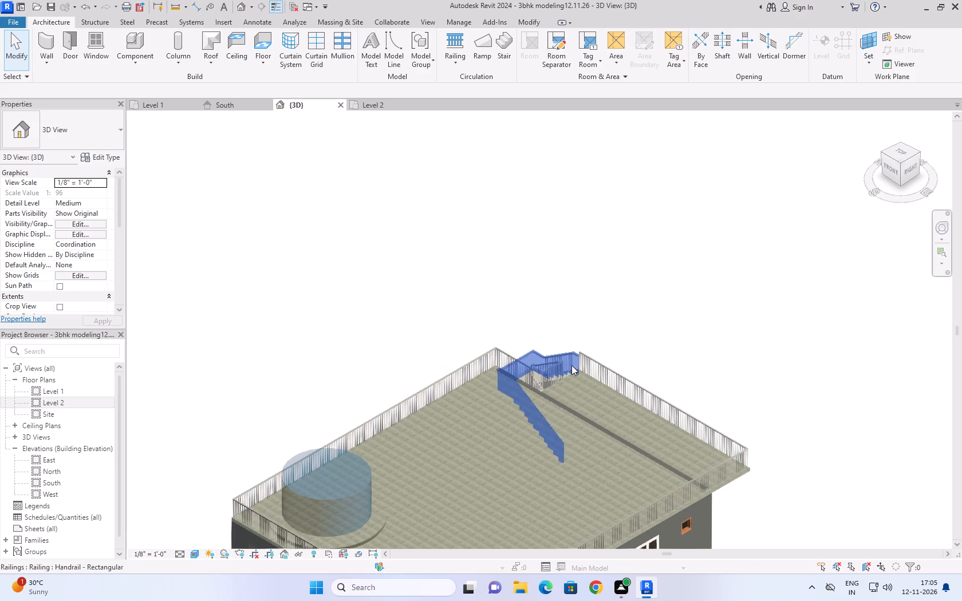
Examine the roof railing where it meets the staircase railings and slab opening, and along the west facade.
{"action": "scroll", "coordinate": [571, 358], "scroll_direction": "up", "scroll_amount": 12}
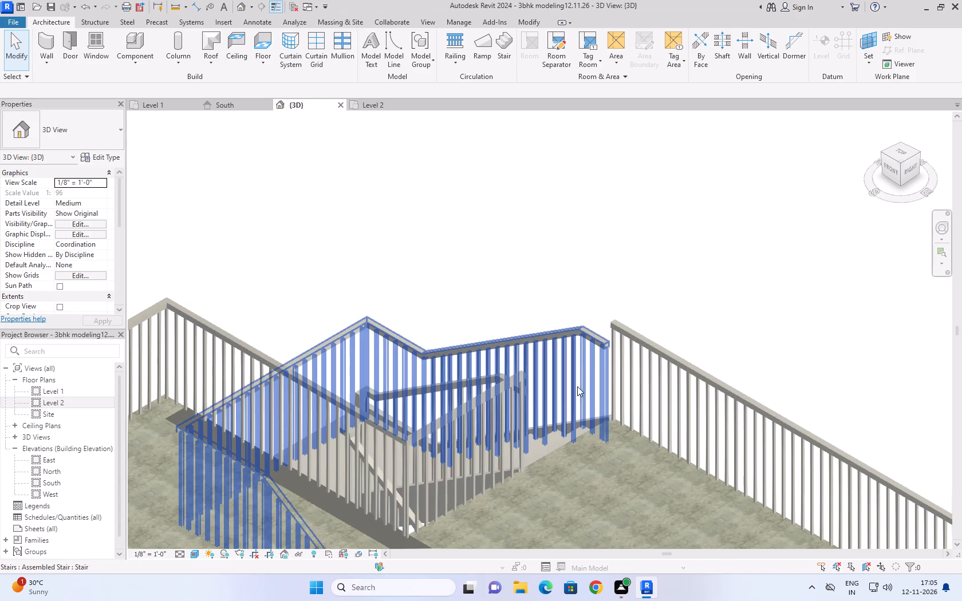
{"action": "middle_click_drag", "start_coordinate": [602, 293], "coordinate": [617, 297], "text": "shift"}
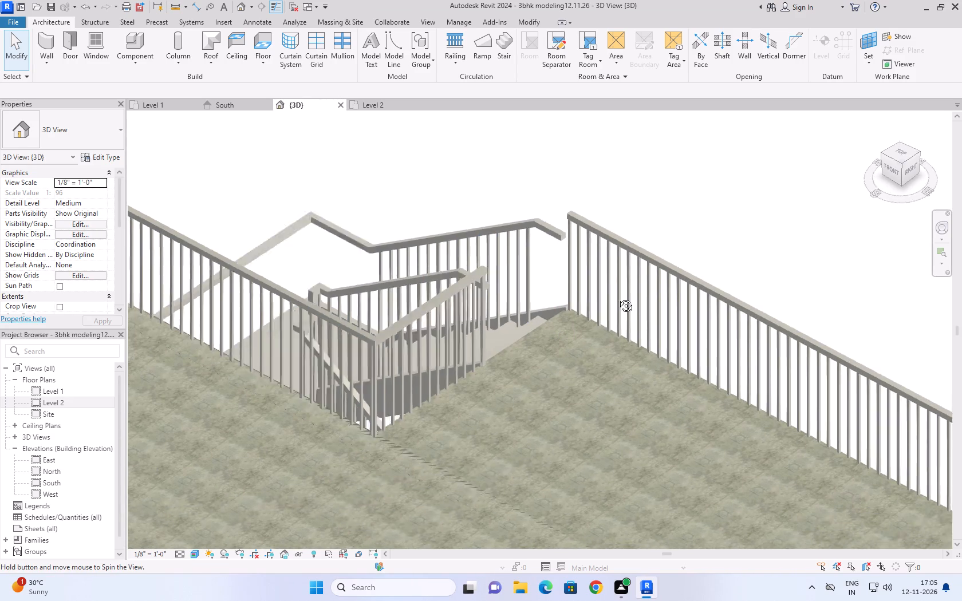
{"action": "middle_click_drag", "start_coordinate": [617, 297], "coordinate": [637, 292], "text": "shift"}
{"action": "scroll", "coordinate": [637, 292], "scroll_direction": "down", "scroll_amount": 11}
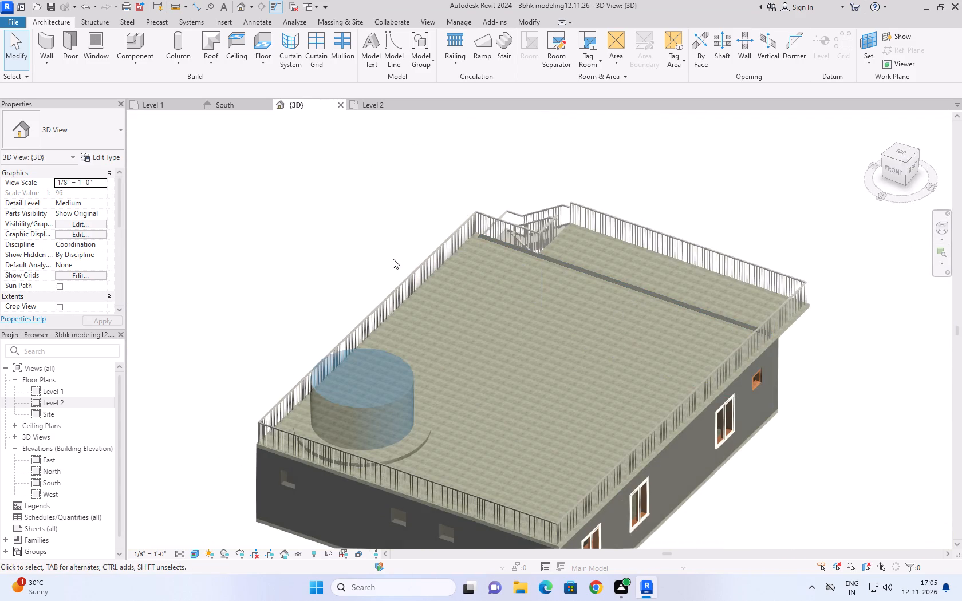
{"action": "middle_click_drag", "start_coordinate": [393, 259], "coordinate": [530, 286], "text": "shift"}
{"action": "scroll", "coordinate": [534, 284], "scroll_direction": "down", "scroll_amount": 11}
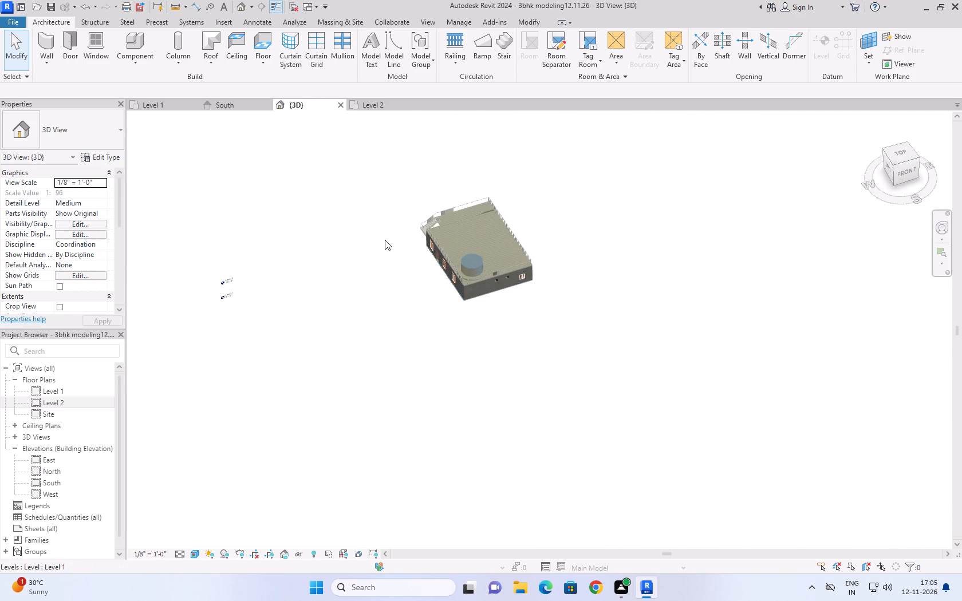
{"action": "middle_click_drag", "start_coordinate": [380, 234], "coordinate": [566, 252], "text": "shift"}
{"action": "scroll", "coordinate": [263, 286], "scroll_direction": "up", "scroll_amount": 9}
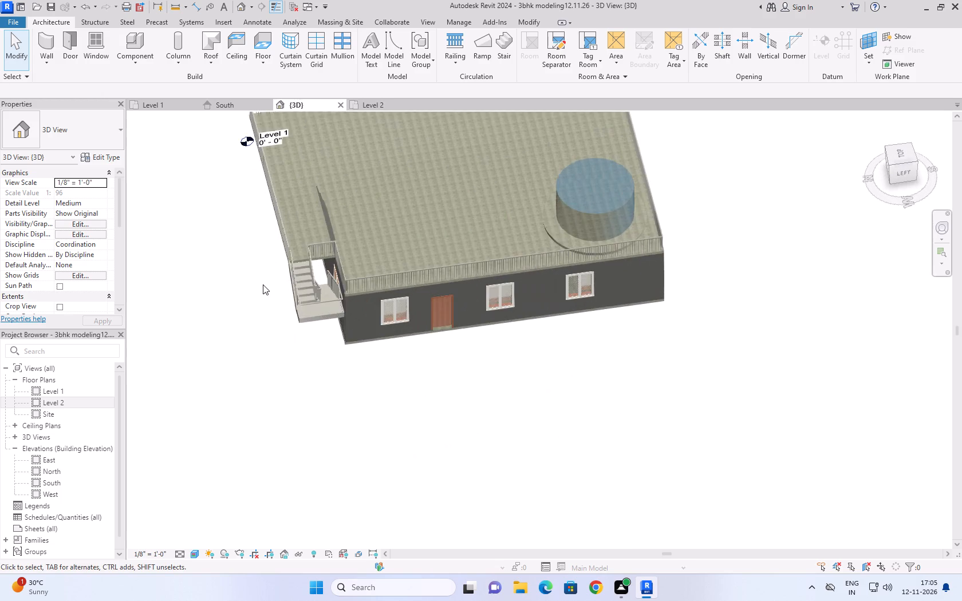
{"action": "scroll", "coordinate": [263, 284], "scroll_direction": "up", "scroll_amount": 8}
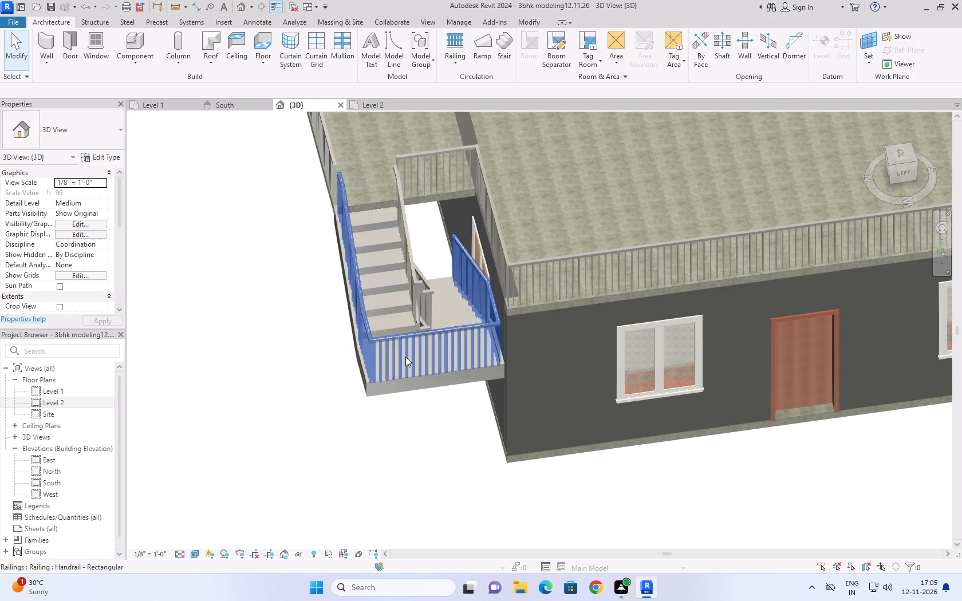
{"action": "scroll", "coordinate": [369, 173], "scroll_direction": "down", "scroll_amount": 3}
{"action": "middle_click_drag", "start_coordinate": [369, 179], "coordinate": [399, 334]}
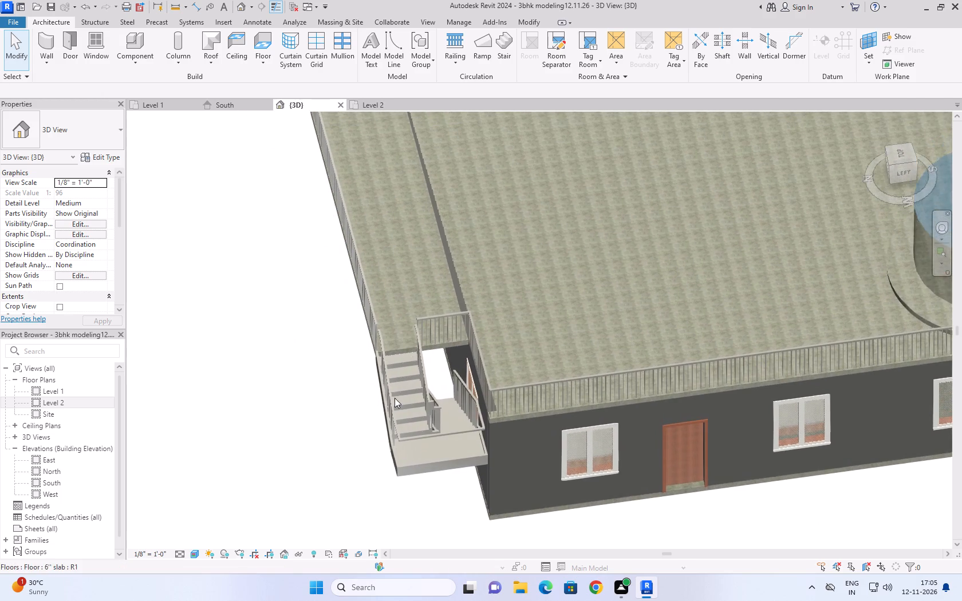
{"action": "scroll", "coordinate": [392, 382], "scroll_direction": "up", "scroll_amount": 9}
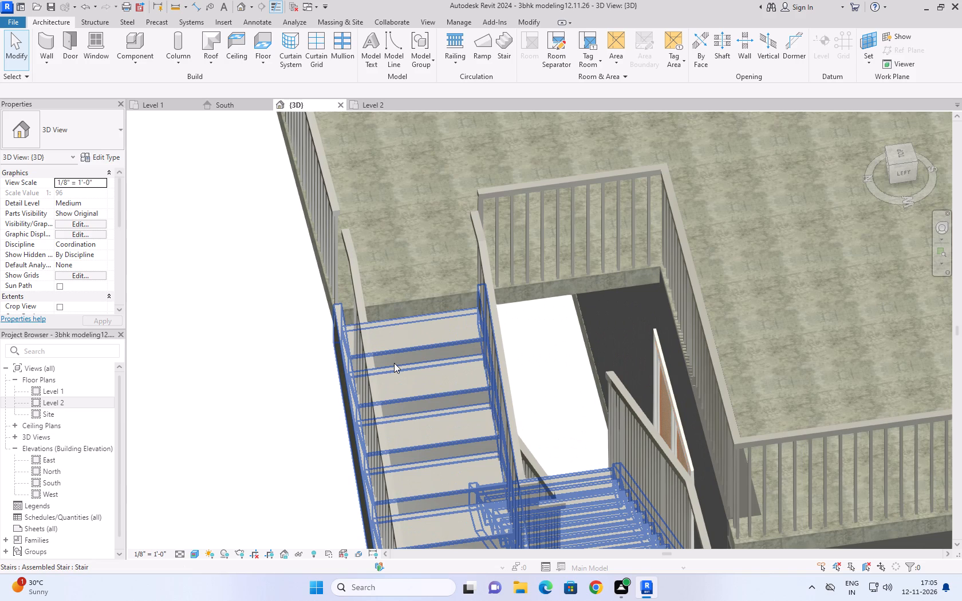
{"action": "scroll", "coordinate": [409, 319], "scroll_direction": "up", "scroll_amount": 3}
{"action": "scroll", "coordinate": [410, 317], "scroll_direction": "down", "scroll_amount": 2}
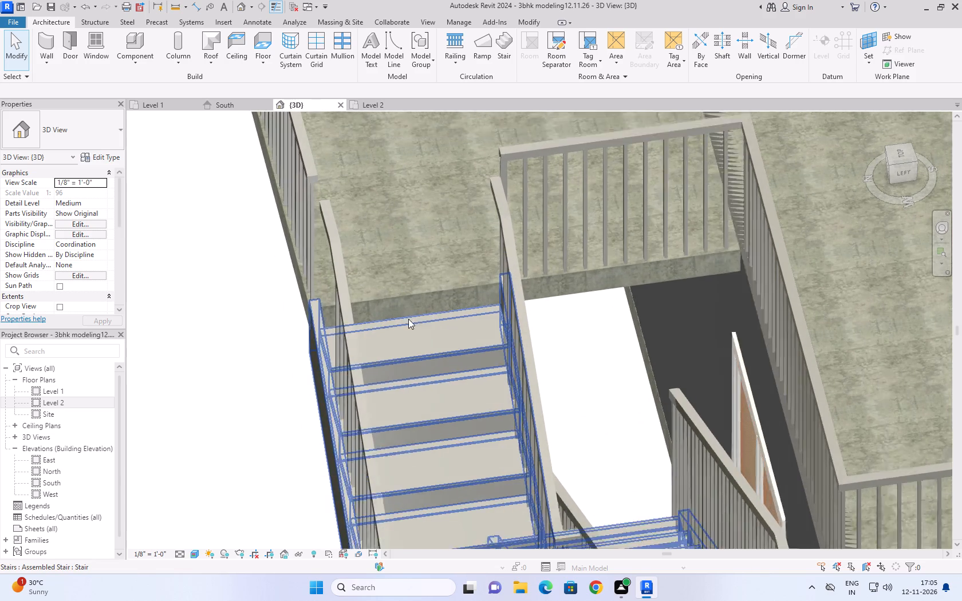
{"action": "scroll", "coordinate": [408, 319], "scroll_direction": "down", "scroll_amount": 5}
{"action": "scroll", "coordinate": [370, 287], "scroll_direction": "up", "scroll_amount": 9}
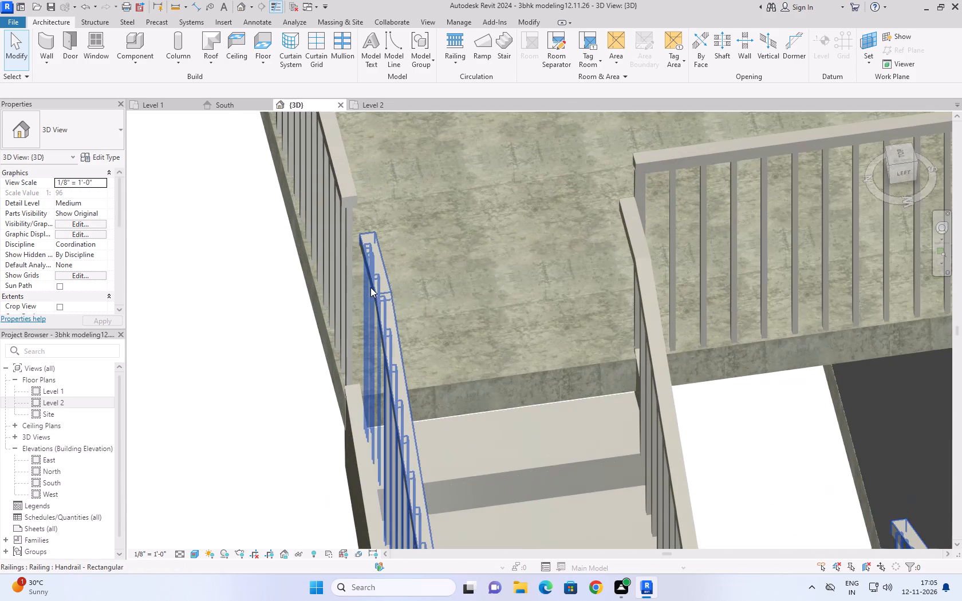
{"action": "scroll", "coordinate": [474, 287], "scroll_direction": "down", "scroll_amount": 13}
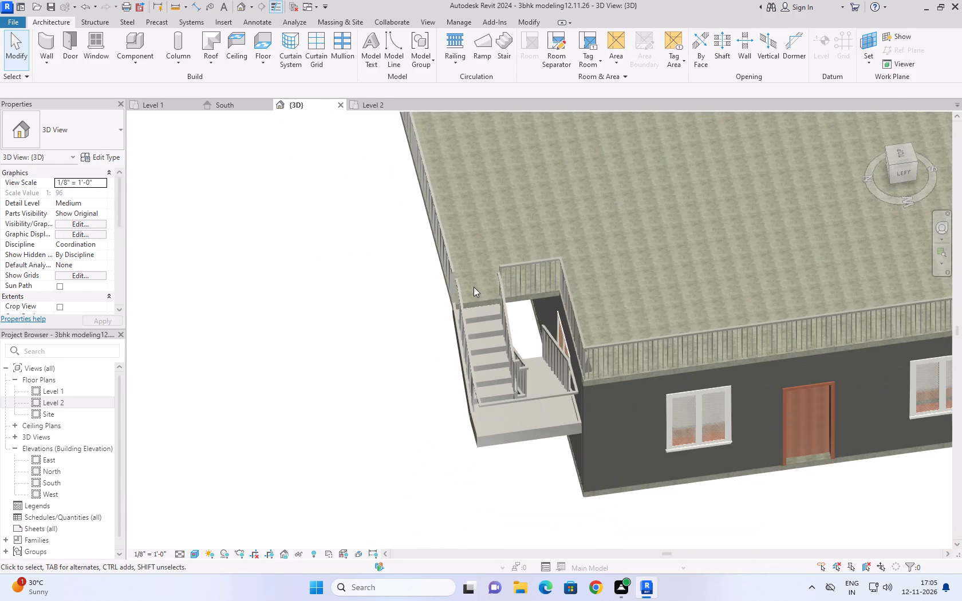
{"action": "scroll", "coordinate": [509, 222], "scroll_direction": "down", "scroll_amount": 4}
{"action": "middle_click_drag", "start_coordinate": [597, 272], "coordinate": [517, 405]}
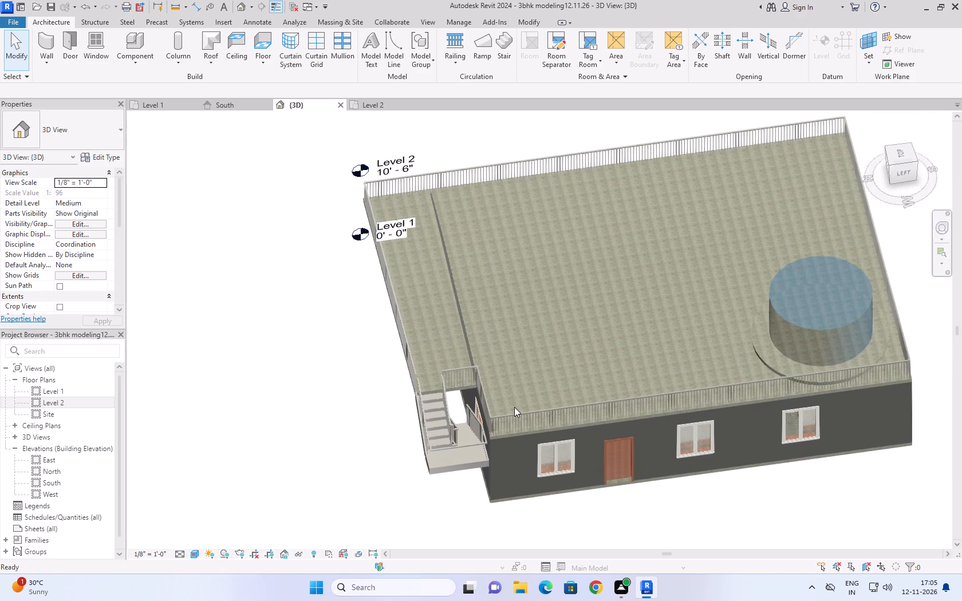
{"action": "scroll", "coordinate": [625, 496], "scroll_direction": "up", "scroll_amount": 11}
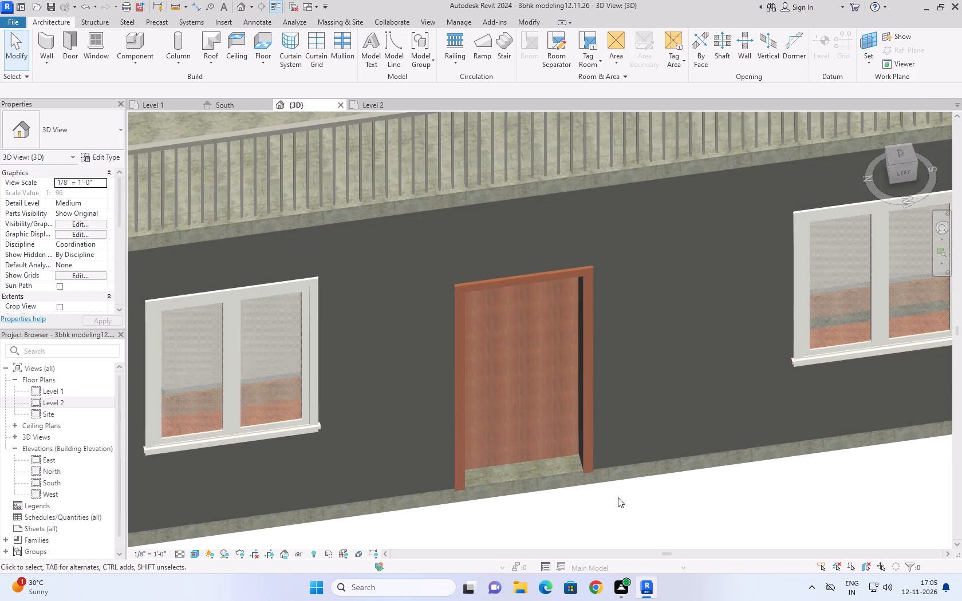
{"action": "scroll", "coordinate": [618, 497], "scroll_direction": "down", "scroll_amount": 11}
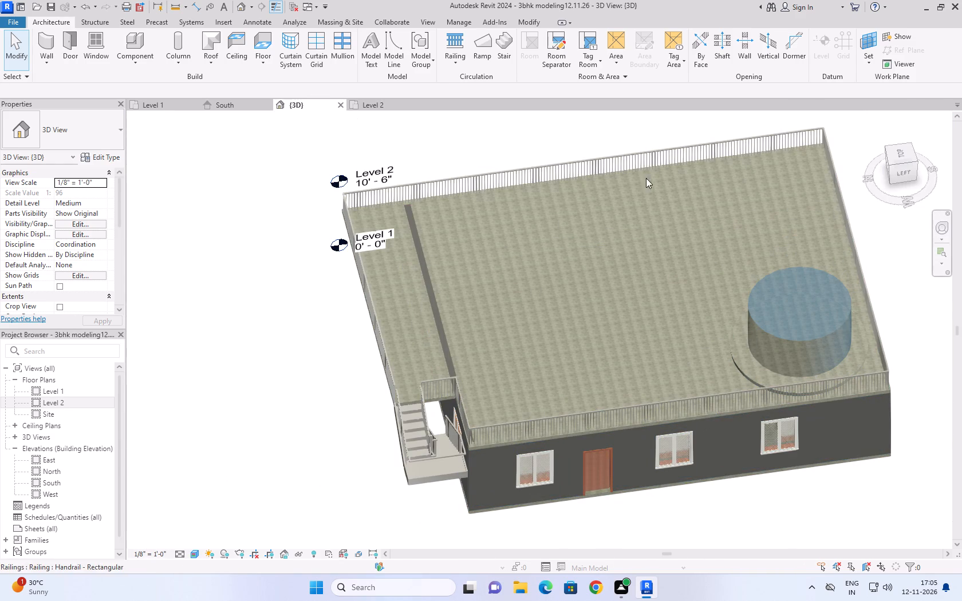
Review the whole house in 3D from the home orientation around to the northwest staircase corner.
{"action": "left_click", "coordinate": [877, 122]}
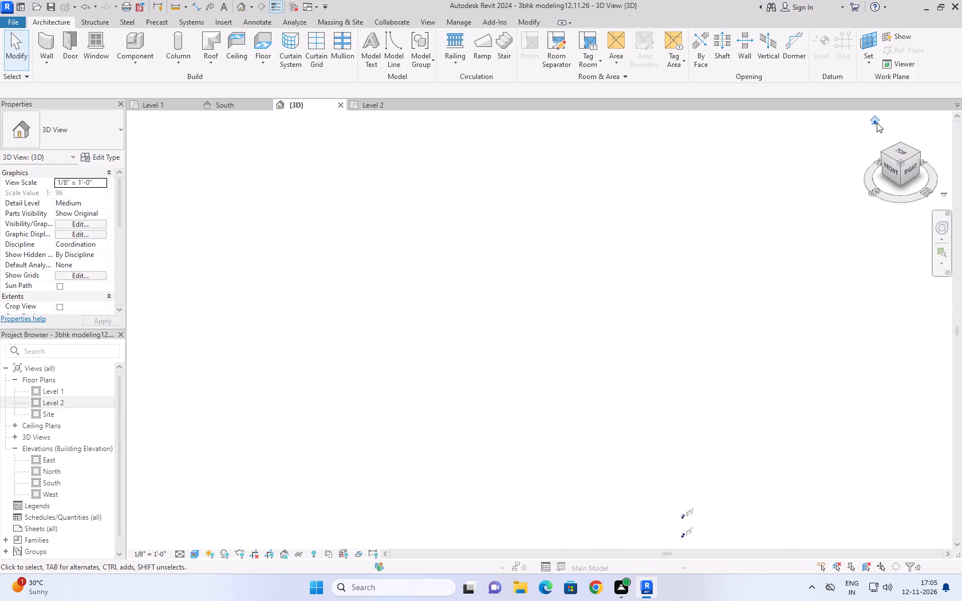
{"action": "scroll", "coordinate": [668, 393], "scroll_direction": "up", "scroll_amount": 8}
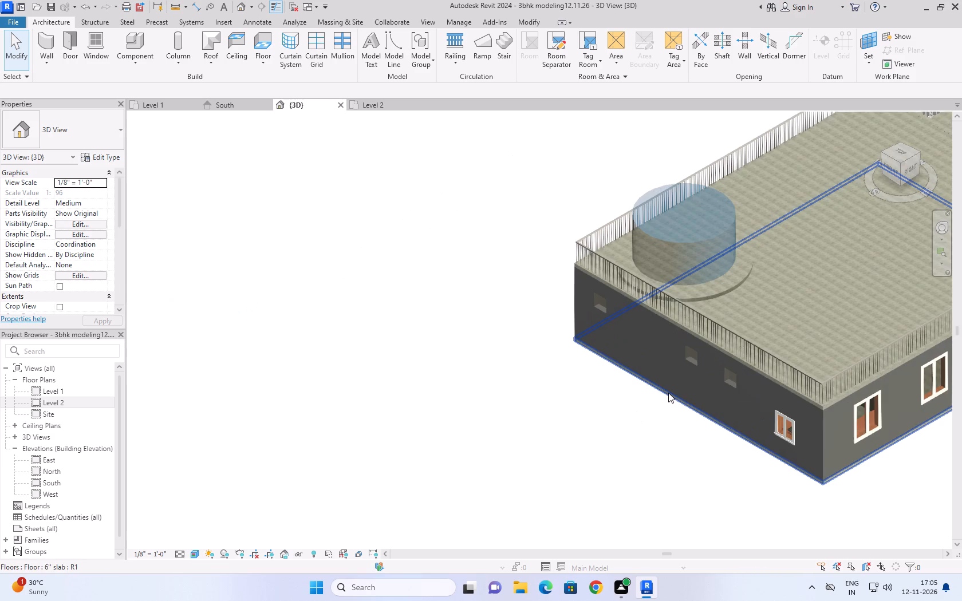
{"action": "scroll", "coordinate": [668, 393], "scroll_direction": "up", "scroll_amount": 4}
{"action": "scroll", "coordinate": [646, 415], "scroll_direction": "down", "scroll_amount": 7}
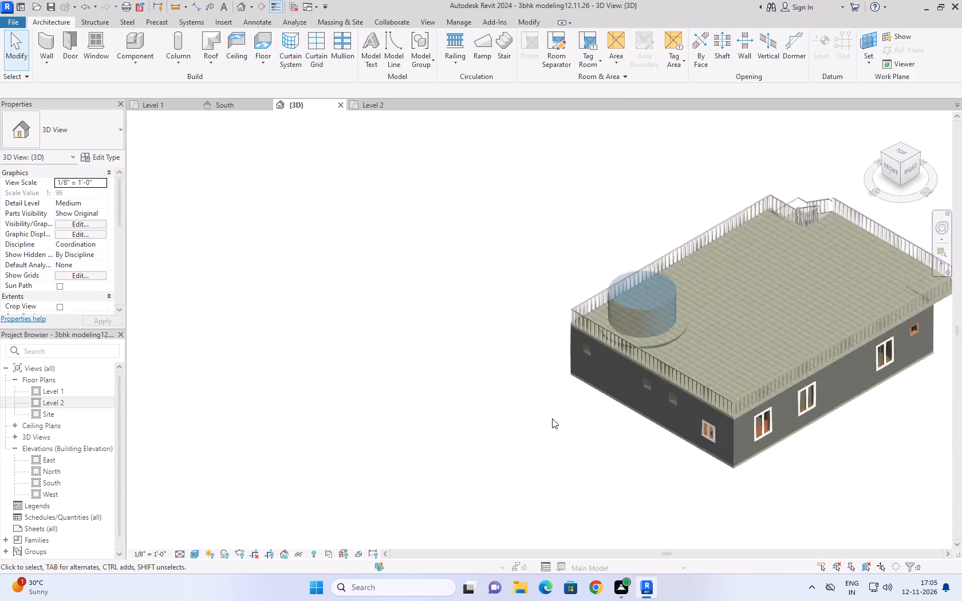
{"action": "scroll", "coordinate": [552, 418], "scroll_direction": "down", "scroll_amount": 5}
{"action": "scroll", "coordinate": [684, 436], "scroll_direction": "up", "scroll_amount": 4}
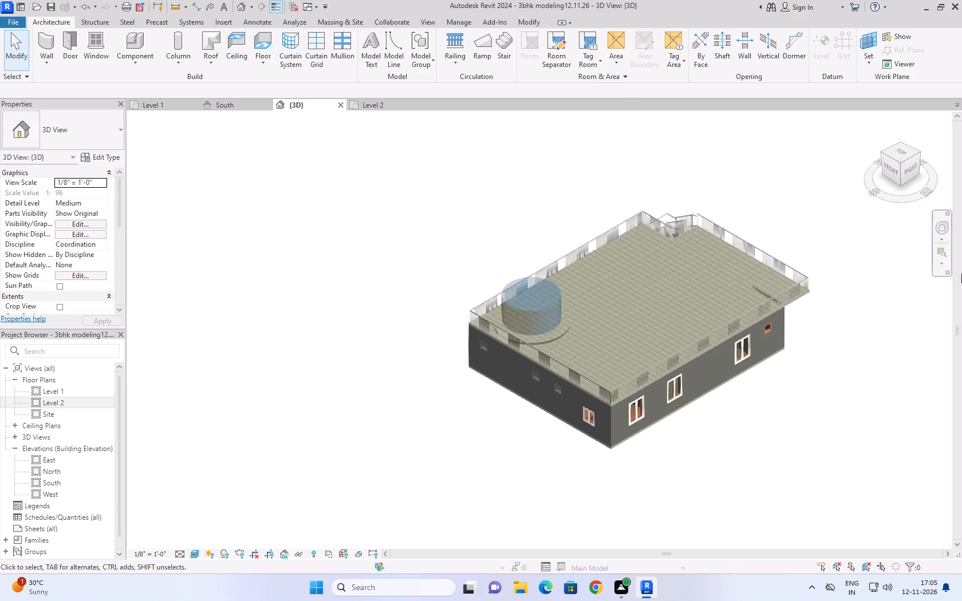
{"action": "right_click_drag", "start_coordinate": [411, 404], "coordinate": [467, 395], "text": "shift"}
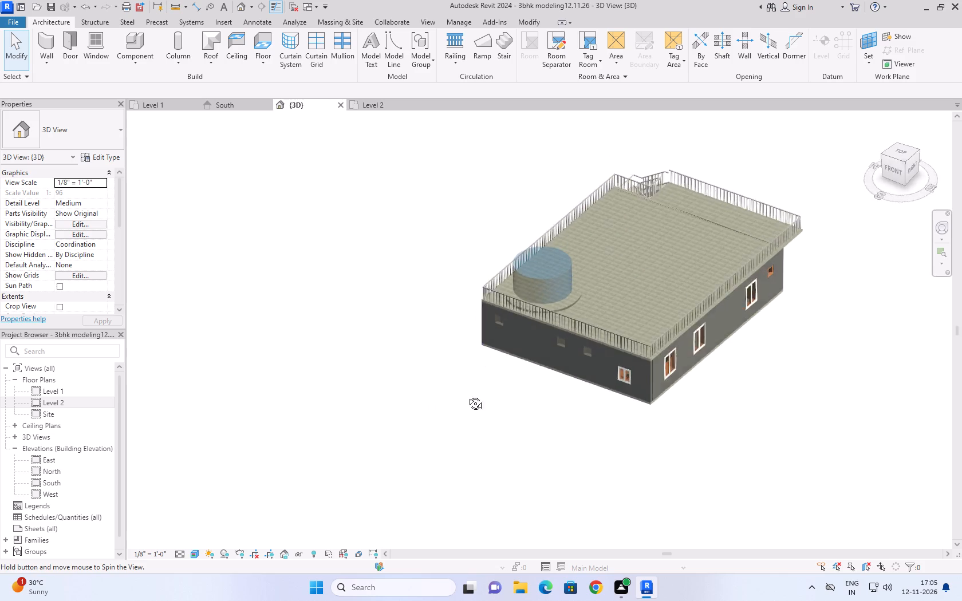
{"action": "right_click_drag", "start_coordinate": [467, 395], "coordinate": [717, 302], "text": "shift"}
{"action": "left_click_drag", "start_coordinate": [290, 373], "coordinate": [368, 387]}
{"action": "right_click_drag", "start_coordinate": [299, 375], "coordinate": [368, 387]}
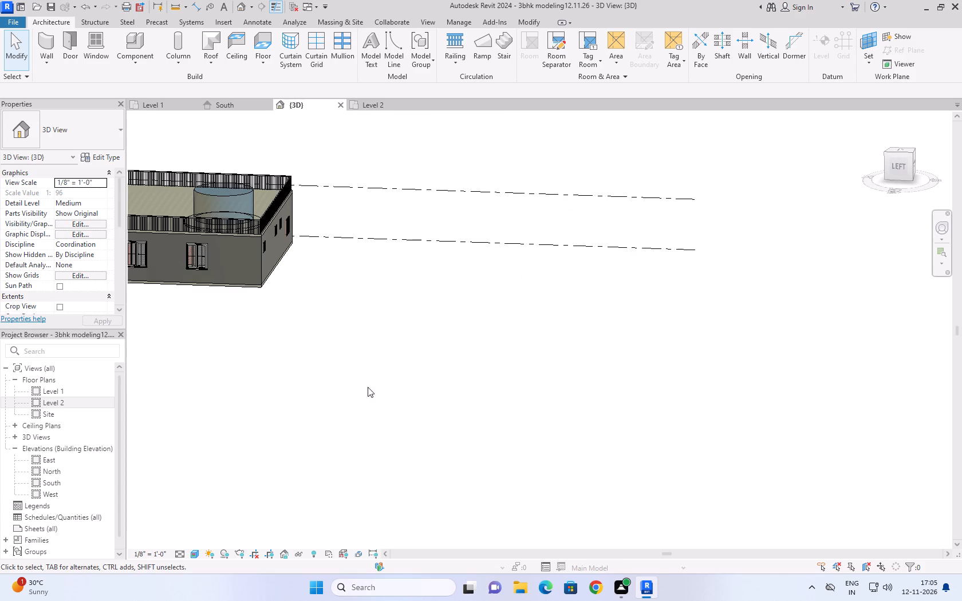
{"action": "left_click_drag", "start_coordinate": [368, 387], "coordinate": [451, 399]}
{"action": "right_click_drag", "start_coordinate": [368, 387], "coordinate": [451, 399]}
{"action": "middle_click_drag", "start_coordinate": [303, 377], "coordinate": [641, 422]}
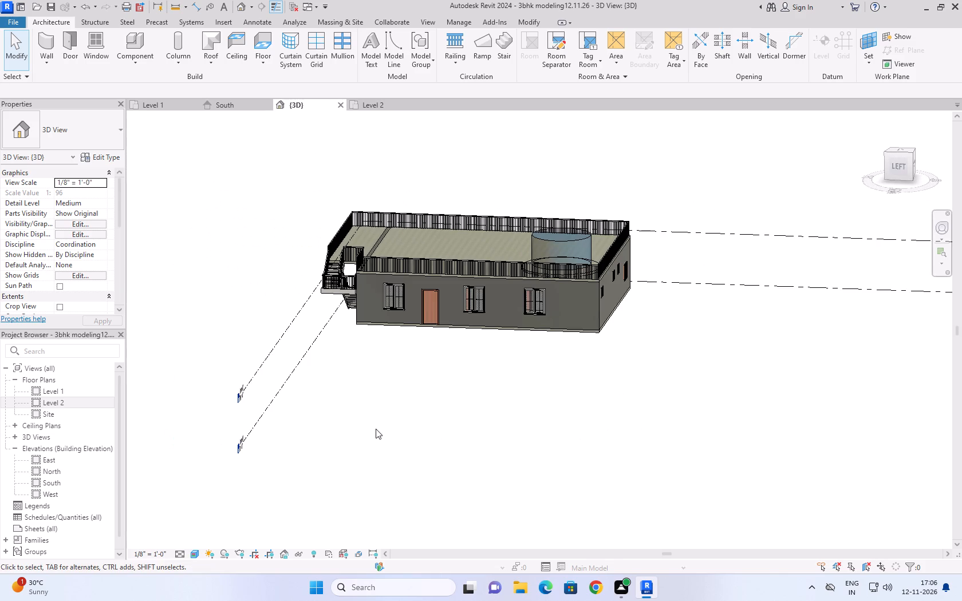
{"action": "right_click_drag", "start_coordinate": [368, 404], "coordinate": [510, 420]}
{"action": "middle_click_drag", "start_coordinate": [360, 396], "coordinate": [504, 424]}
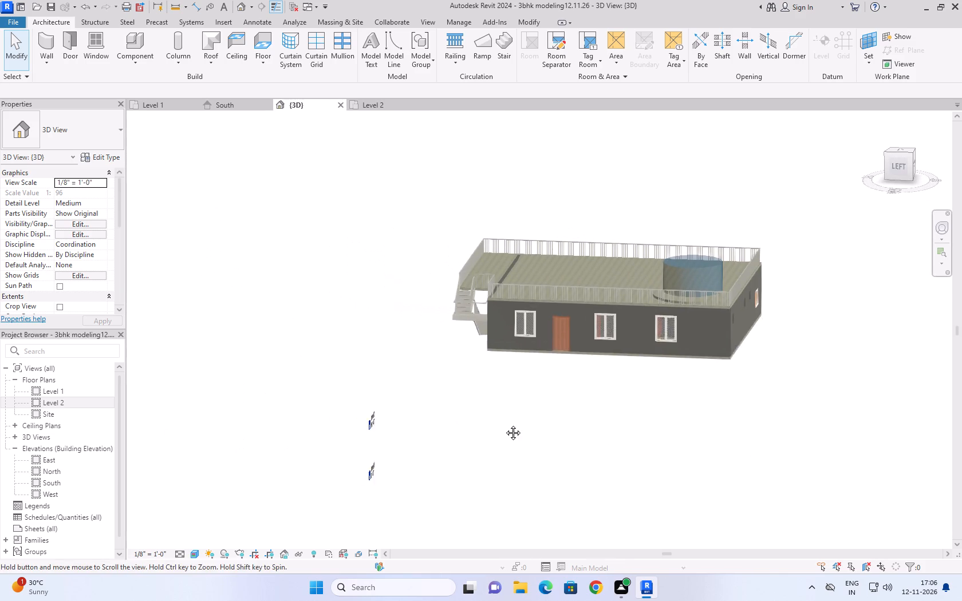
{"action": "middle_click_drag", "start_coordinate": [504, 424], "coordinate": [505, 424]}
{"action": "middle_click_drag", "start_coordinate": [348, 301], "coordinate": [452, 357], "text": "shift"}
{"action": "scroll", "coordinate": [445, 435], "scroll_direction": "up", "scroll_amount": 3}
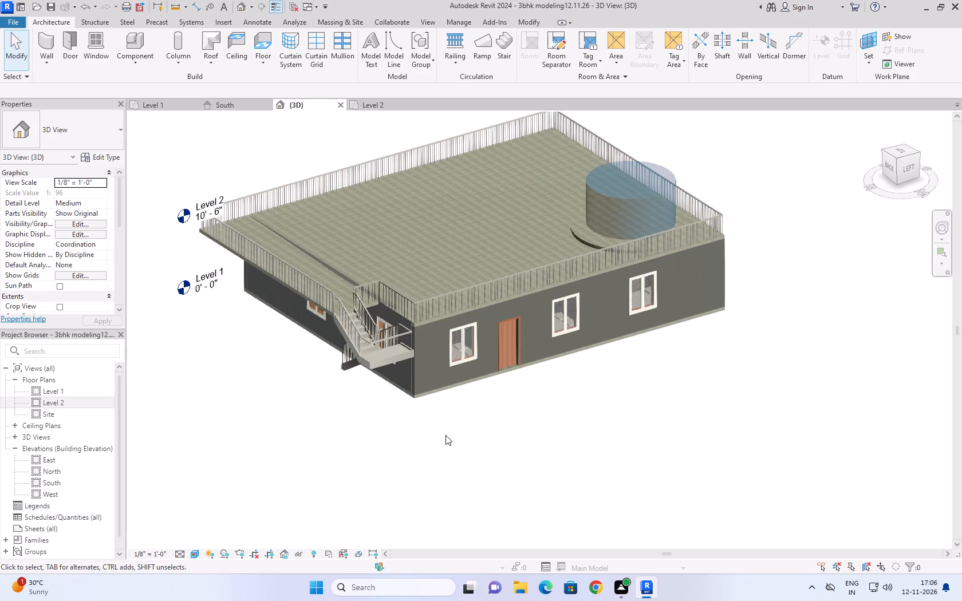
Create a perspective camera view in the Level 1 plan, with the eye northwest of the house and the target beyond its southeast corner.
{"action": "left_click", "coordinate": [426, 23]}
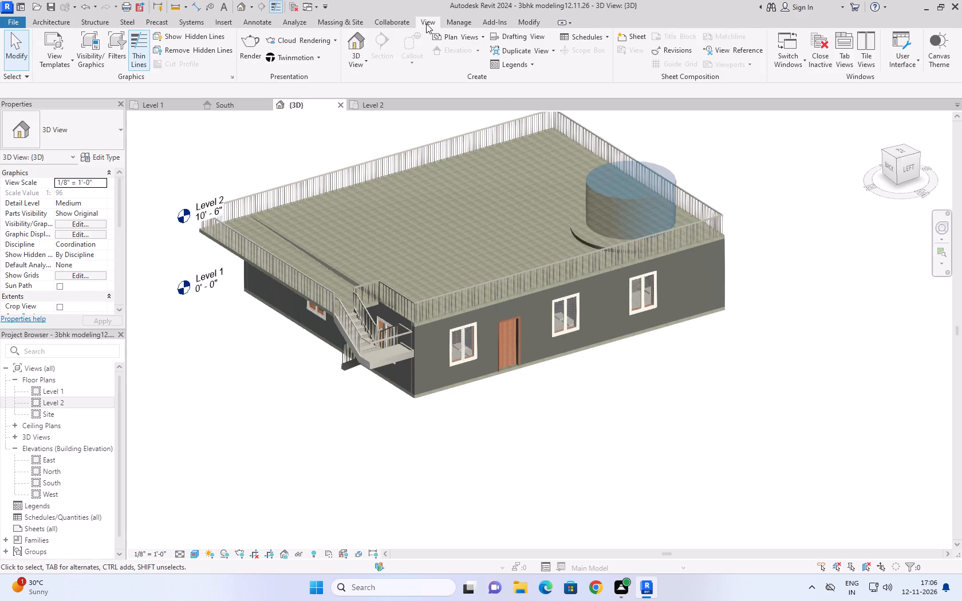
{"action": "left_click", "coordinate": [361, 72]}
{"action": "left_click", "coordinate": [364, 64]}
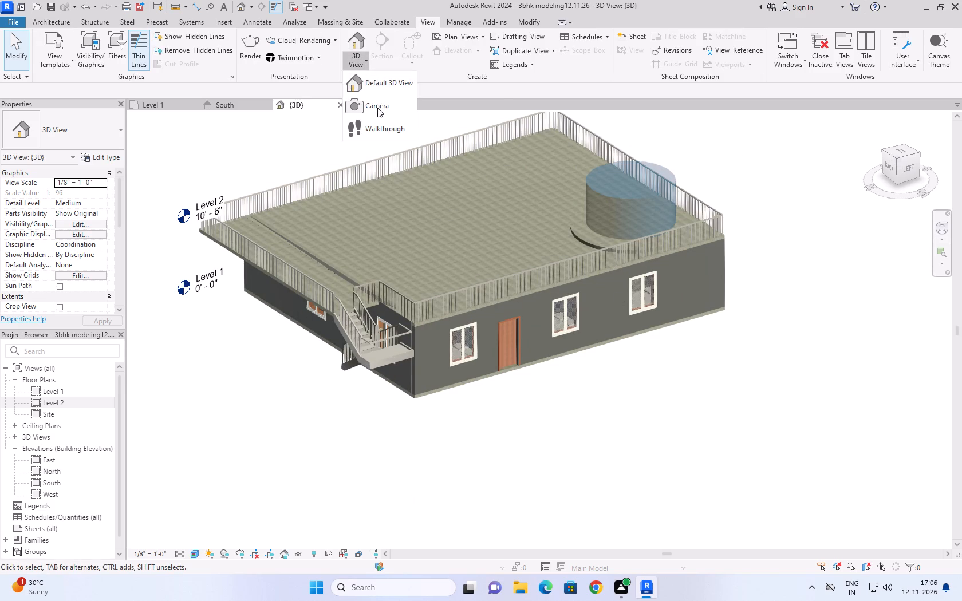
{"action": "left_click", "coordinate": [377, 108]}
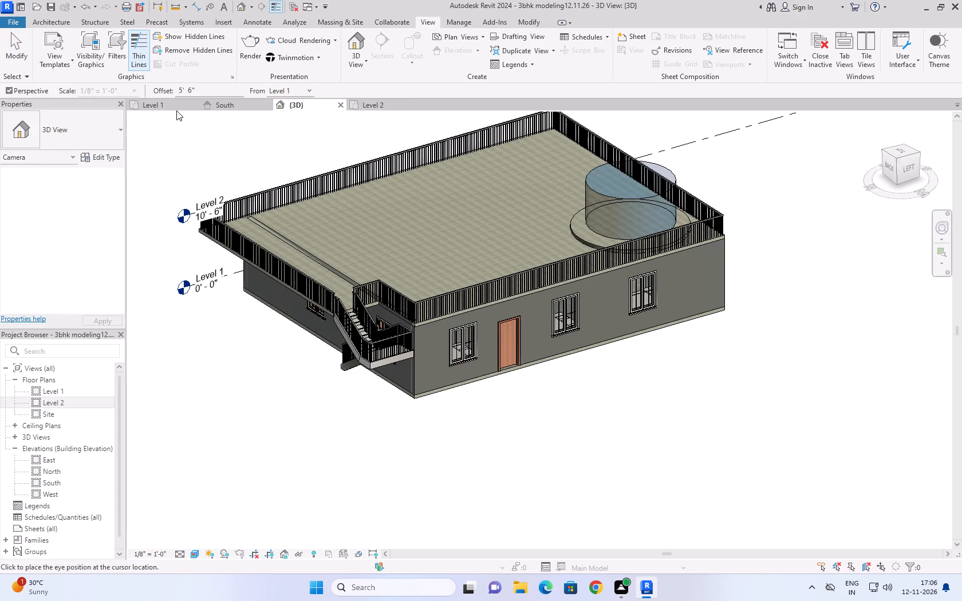
{"action": "left_click", "coordinate": [167, 106]}
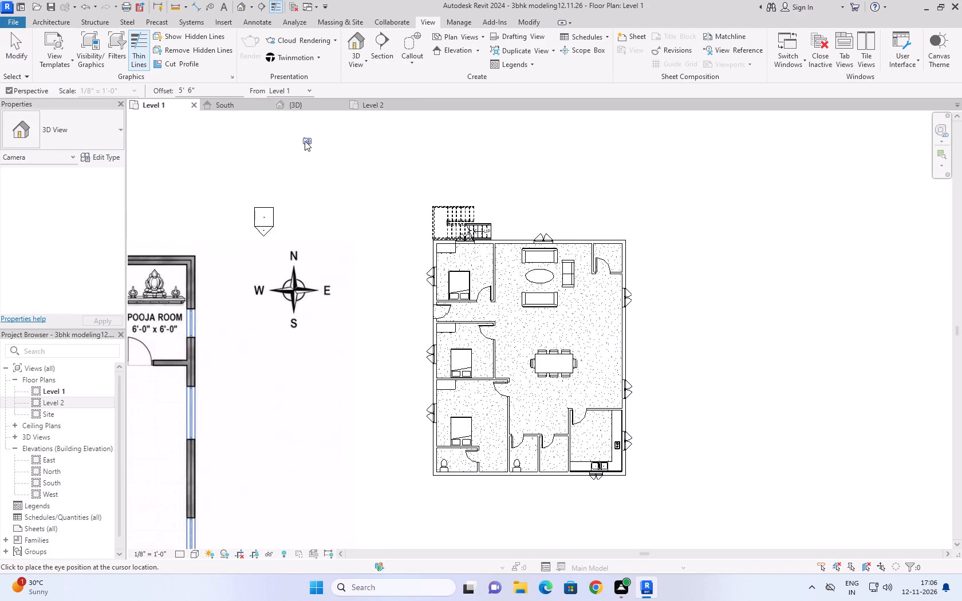
{"action": "left_click", "coordinate": [294, 133]}
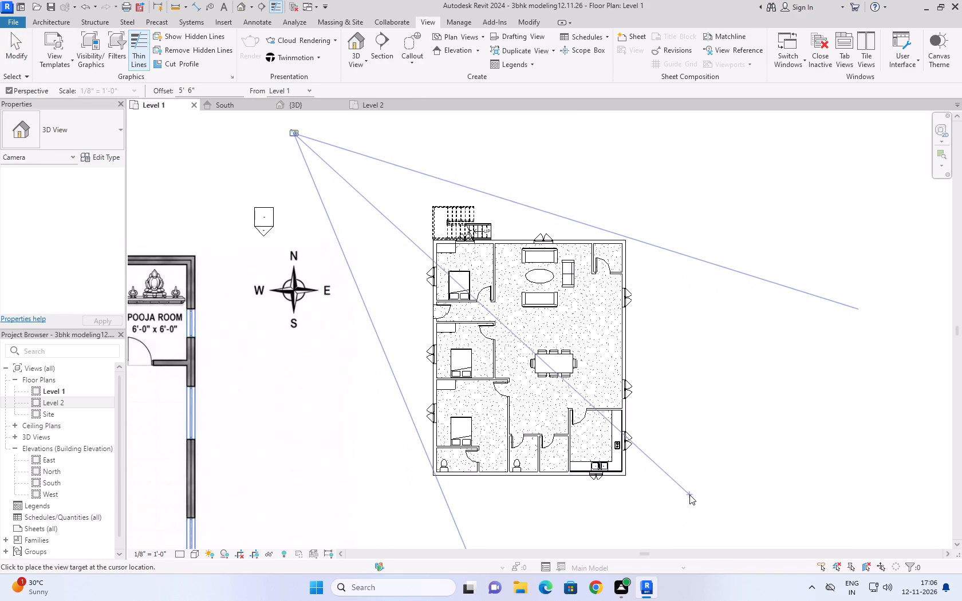
{"action": "left_click", "coordinate": [689, 495]}
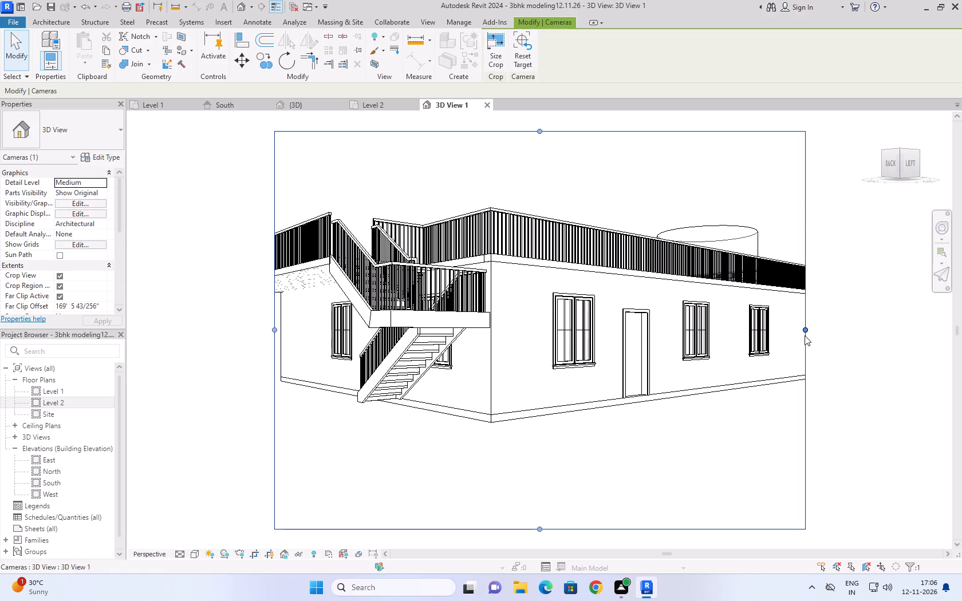
Widen the camera view's crop region on both sides, raise the viewpoint above the roof, and extend the crop's lower edge below the house.
{"action": "left_click_drag", "start_coordinate": [805, 330], "coordinate": [880, 333]}
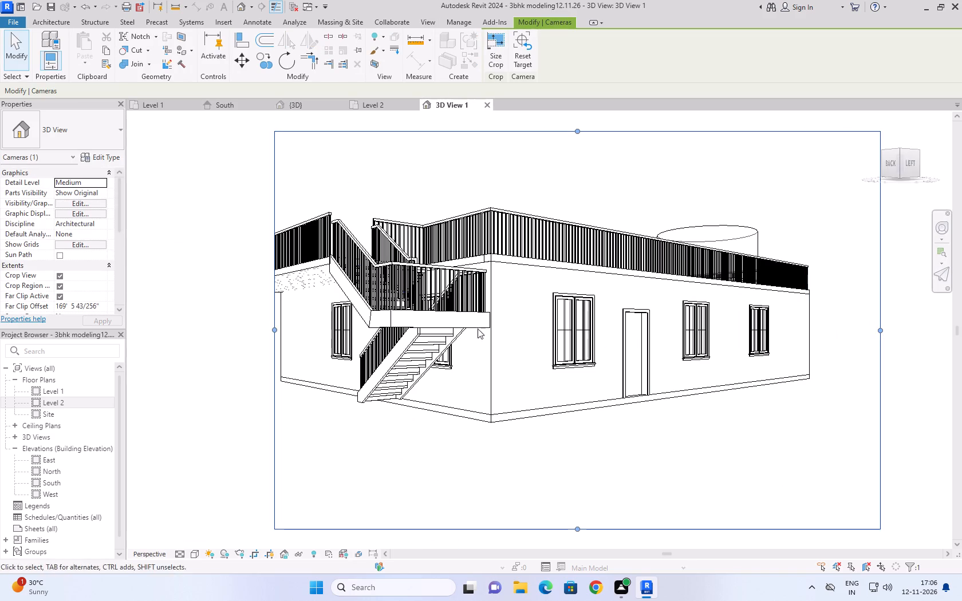
{"action": "left_click_drag", "start_coordinate": [276, 331], "coordinate": [206, 326]}
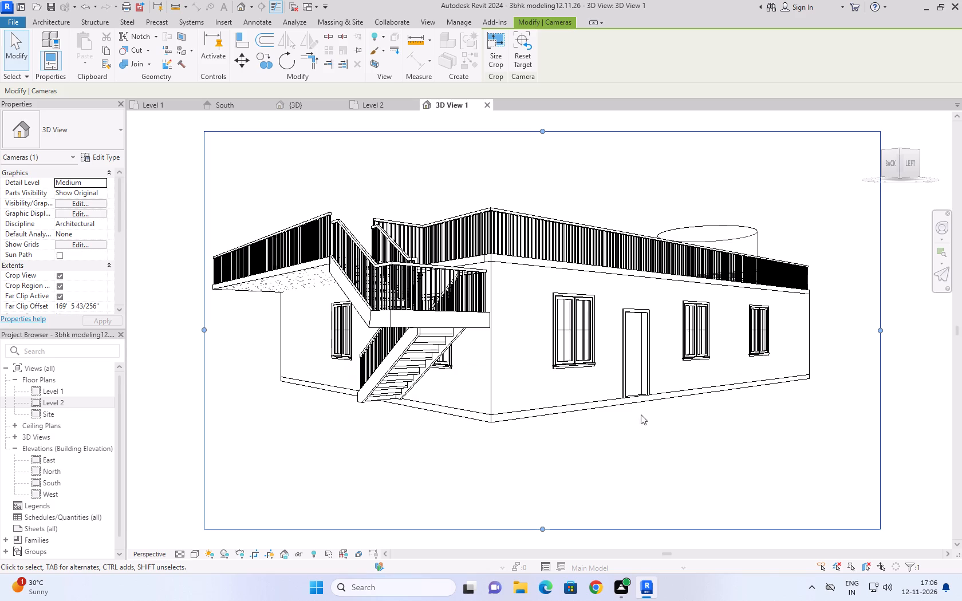
{"action": "right_click_drag", "start_coordinate": [641, 414], "coordinate": [654, 488], "text": "shift"}
{"action": "scroll", "coordinate": [716, 445], "scroll_direction": "down", "scroll_amount": 3}
{"action": "left_click_drag", "start_coordinate": [603, 498], "coordinate": [605, 529]}
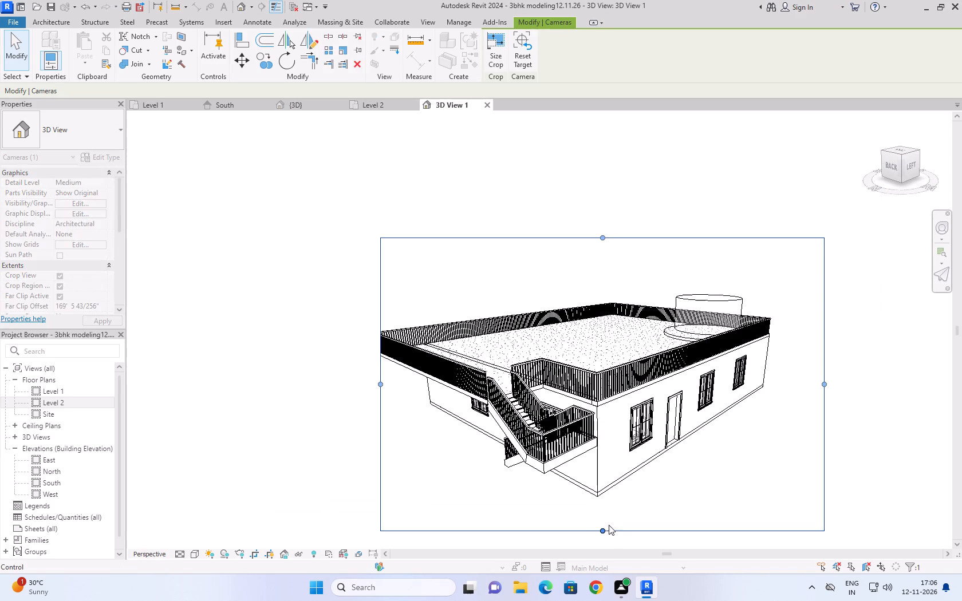
Orbit the camera view around the staircase corner and extend the crop region outward past the roof's cut-off northeast corner.
{"action": "right_click_drag", "start_coordinate": [681, 469], "coordinate": [696, 465], "text": "shift"}
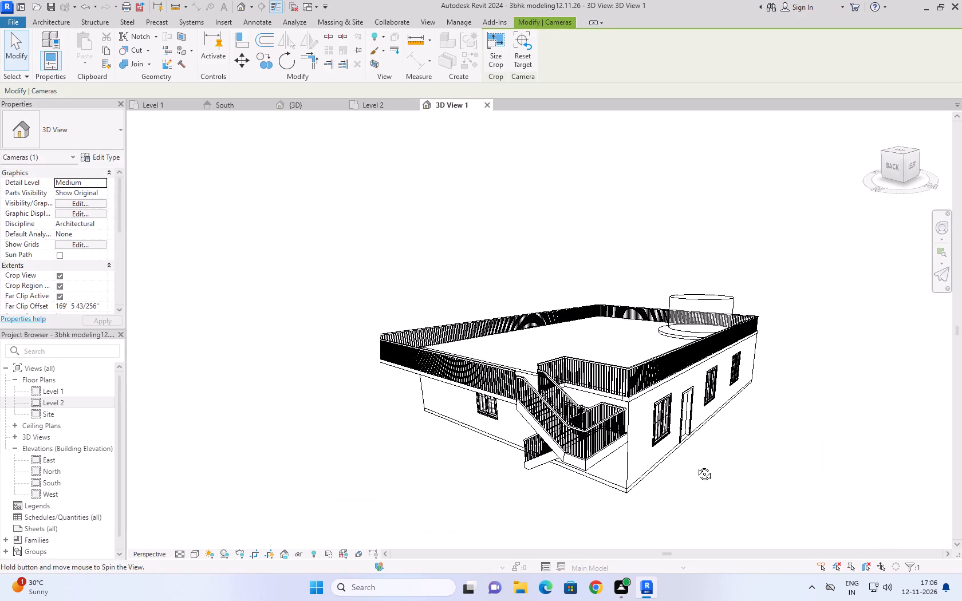
{"action": "right_click_drag", "start_coordinate": [696, 465], "coordinate": [679, 474], "text": "shift"}
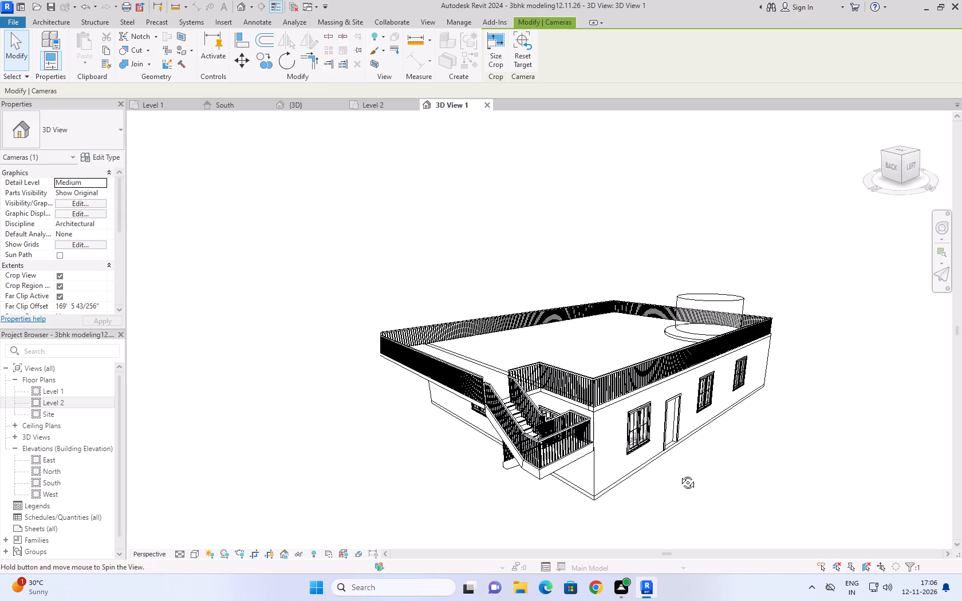
{"action": "right_click_drag", "start_coordinate": [679, 474], "coordinate": [701, 446], "text": "shift"}
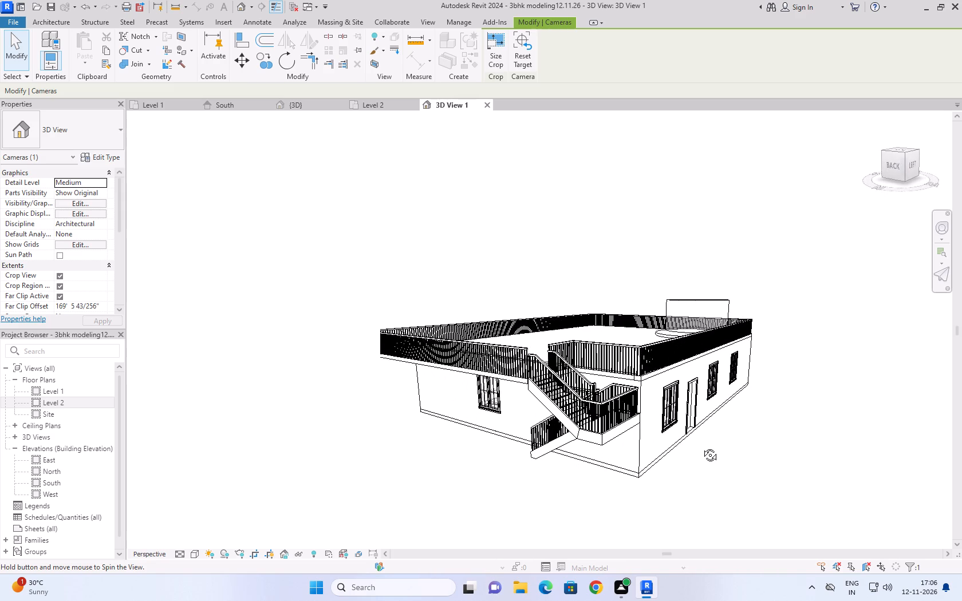
{"action": "right_click_drag", "start_coordinate": [701, 446], "coordinate": [703, 452], "text": "shift"}
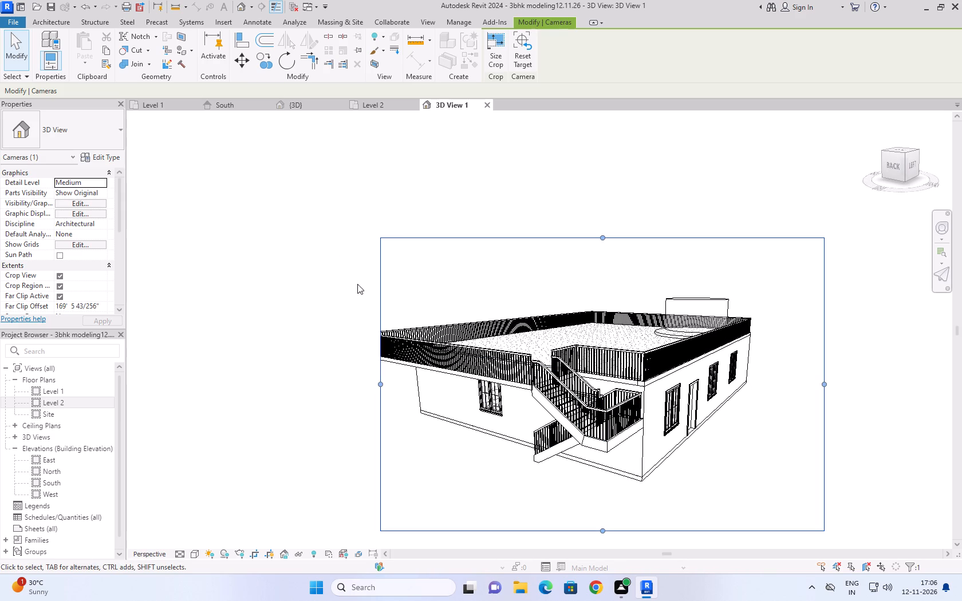
{"action": "left_click_drag", "start_coordinate": [379, 381], "coordinate": [357, 380]}
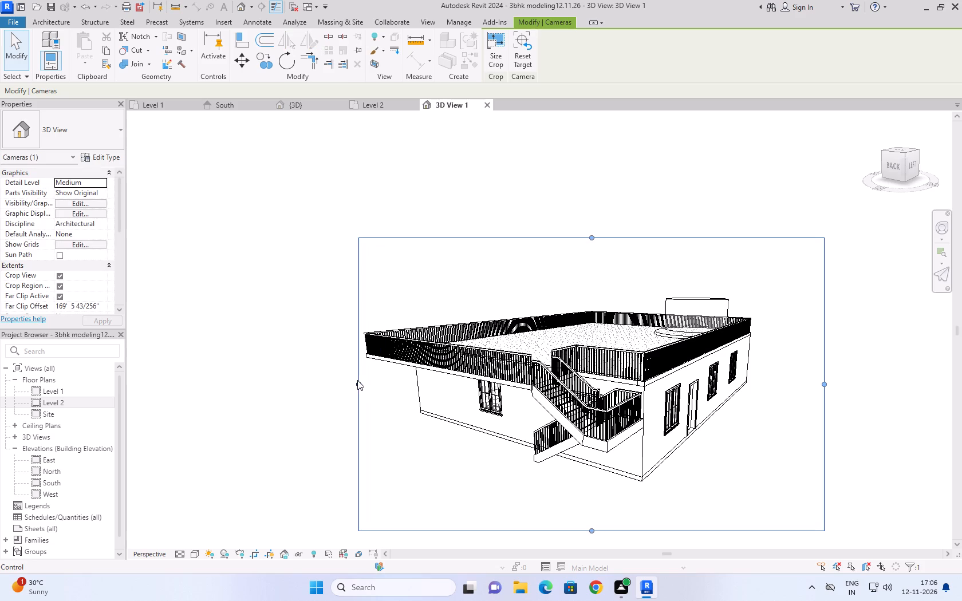
Reorient the camera to a slightly raised northwest view showing the staircase corner, roof and both adjoining facades inside the crop region.
{"action": "right_click_drag", "start_coordinate": [621, 267], "coordinate": [601, 294], "text": "shift"}
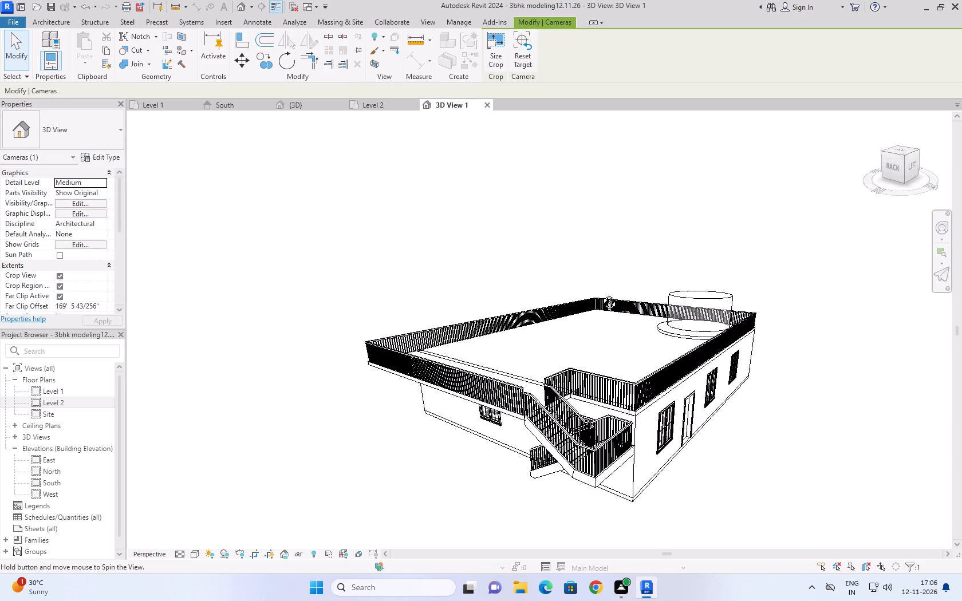
{"action": "right_click_drag", "start_coordinate": [601, 294], "coordinate": [570, 327], "text": "shift"}
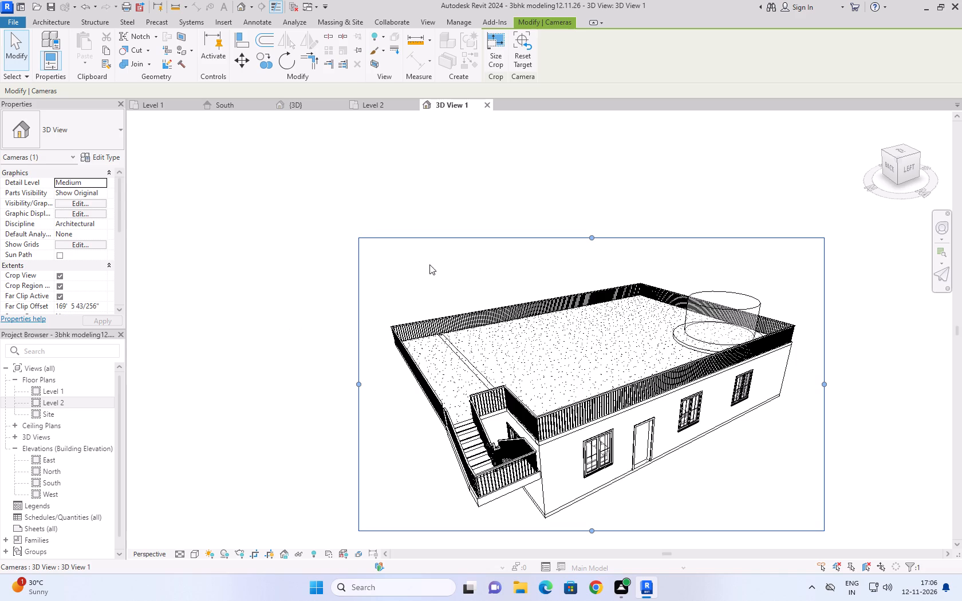
{"action": "right_click_drag", "start_coordinate": [458, 274], "coordinate": [464, 264]}
{"action": "right_click_drag", "start_coordinate": [466, 271], "coordinate": [470, 263]}
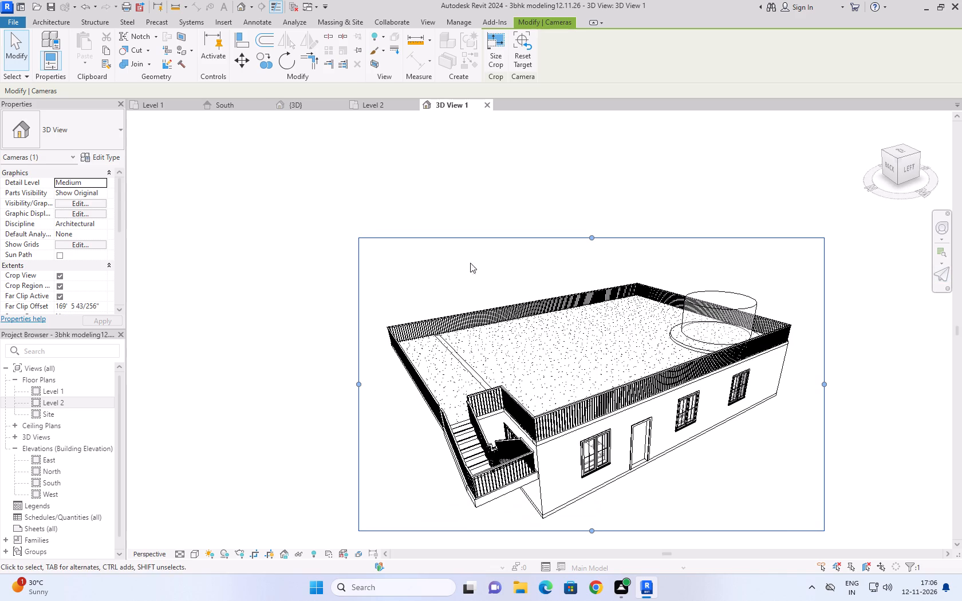
{"action": "right_click_drag", "start_coordinate": [470, 263], "coordinate": [473, 270]}
{"action": "right_click_drag", "start_coordinate": [474, 271], "coordinate": [474, 228], "text": "shift"}
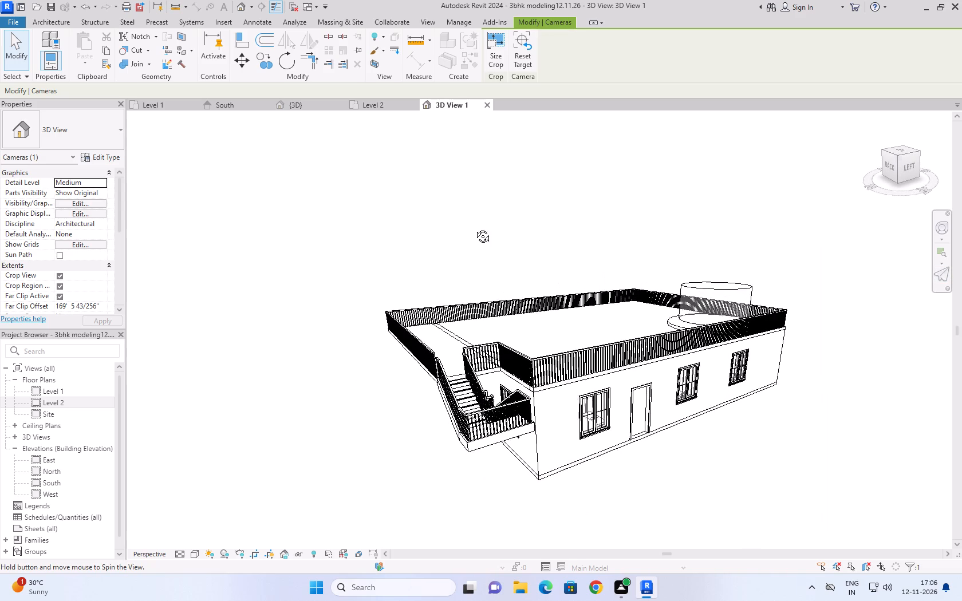
{"action": "right_click_drag", "start_coordinate": [474, 228], "coordinate": [482, 222], "text": "shift"}
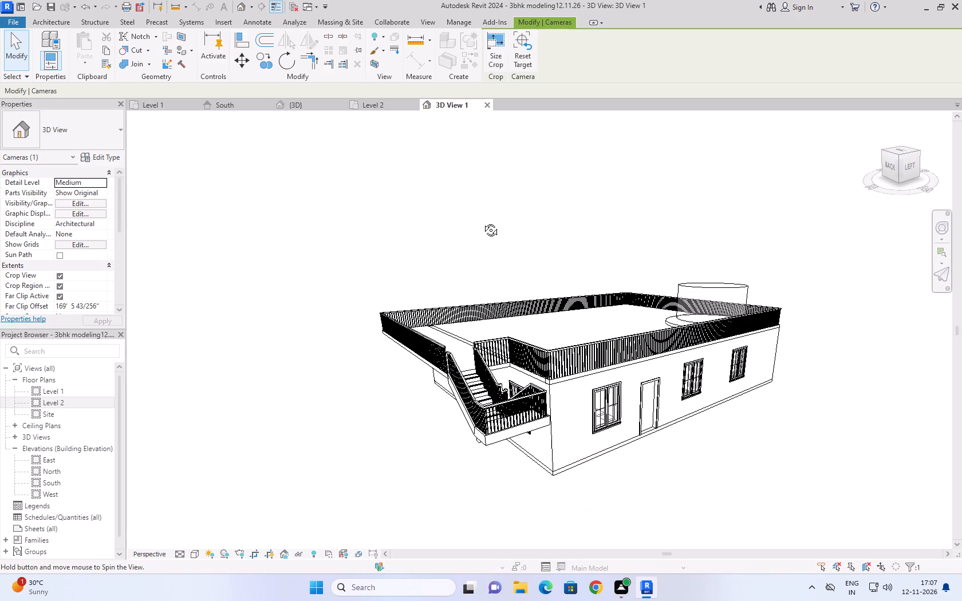
{"action": "right_click_drag", "start_coordinate": [482, 222], "coordinate": [513, 223], "text": "shift"}
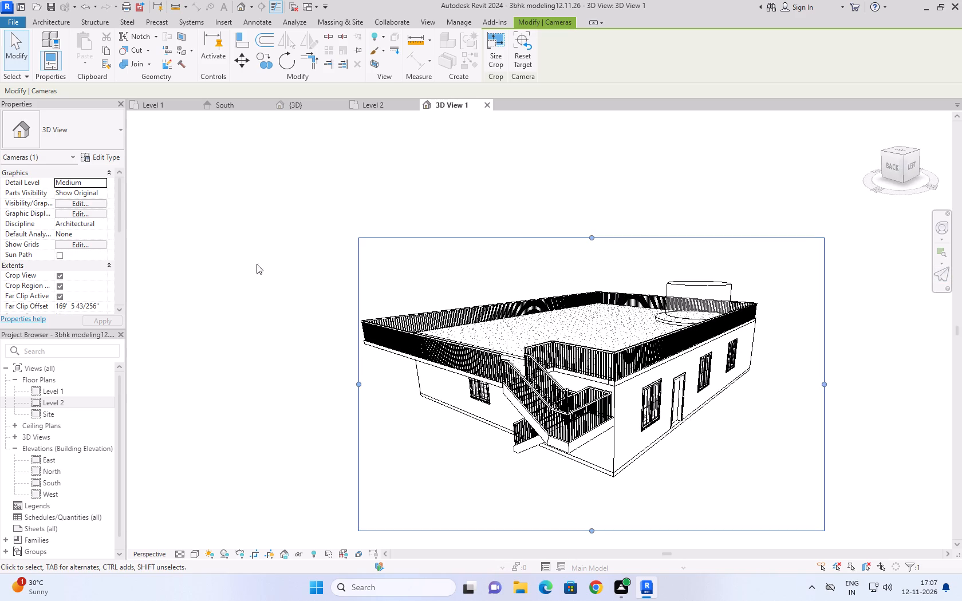
Render the camera view at Medium quality with Printer resolution at 150 DPI.
{"action": "type", "text": "rr"}
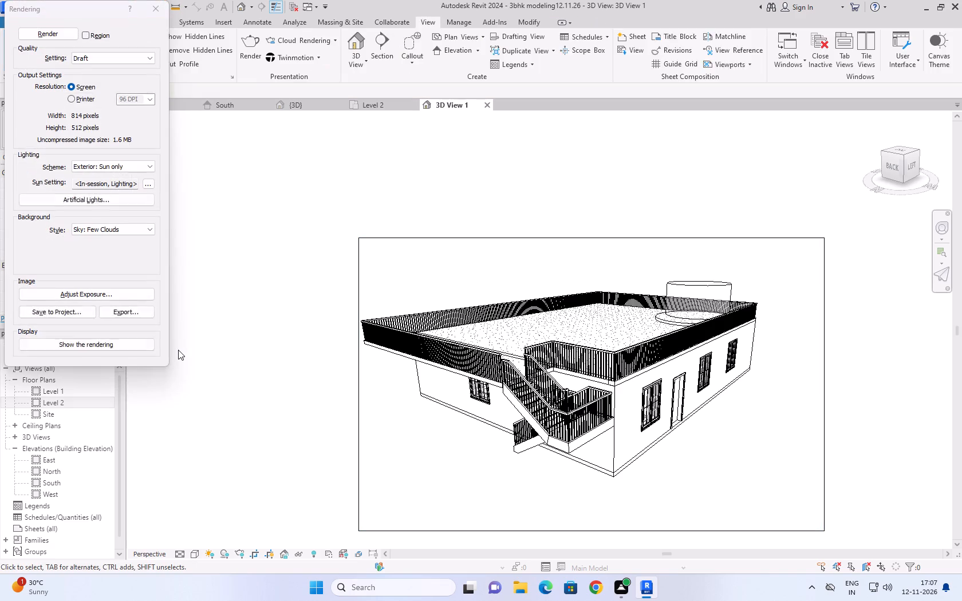
{"action": "left_click", "coordinate": [102, 60]}
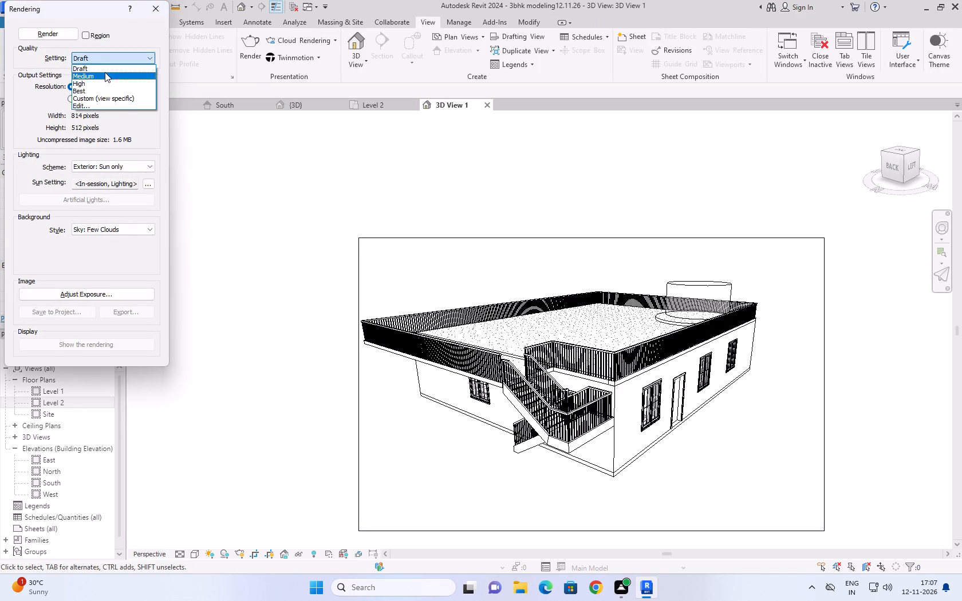
{"action": "left_click", "coordinate": [105, 74]}
{"action": "left_click", "coordinate": [84, 98]}
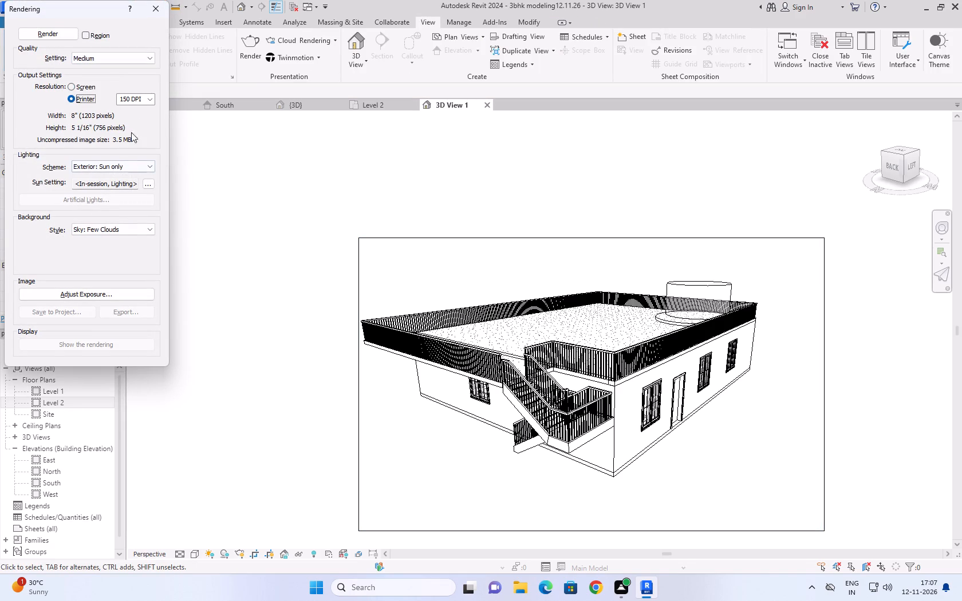
{"action": "left_click", "coordinate": [45, 35]}
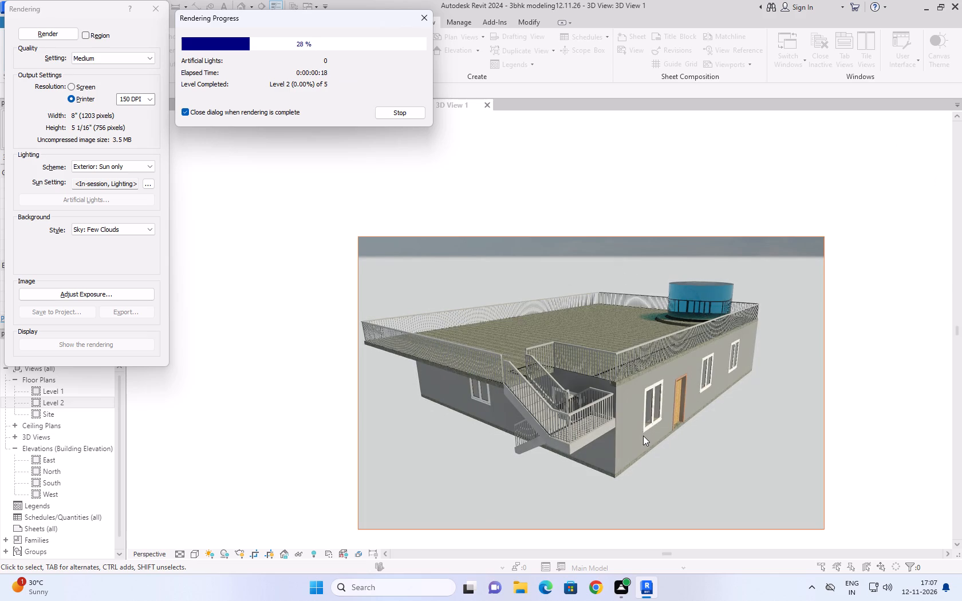
{"action": "scroll", "coordinate": [642, 436], "scroll_direction": "up", "scroll_amount": 2}
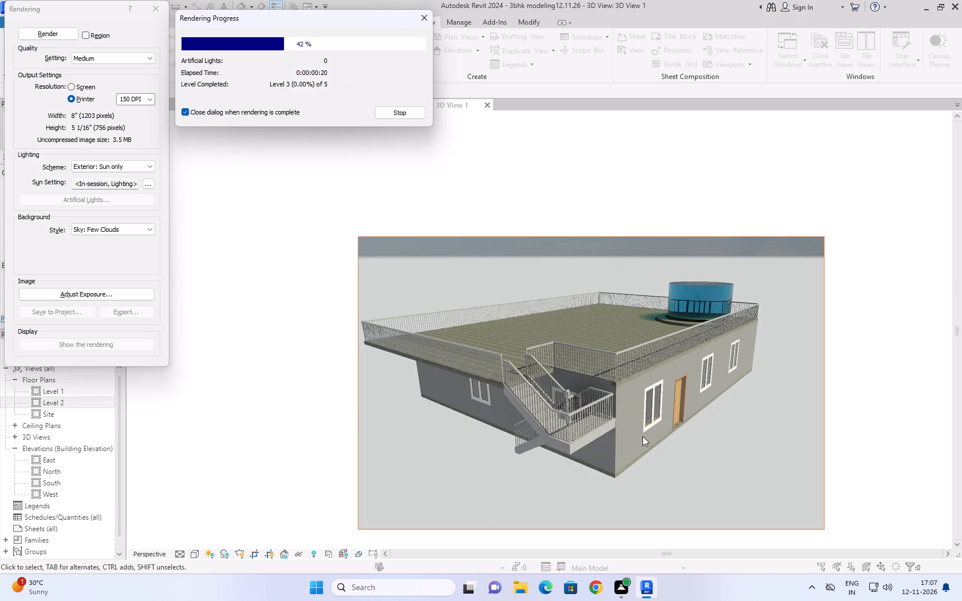
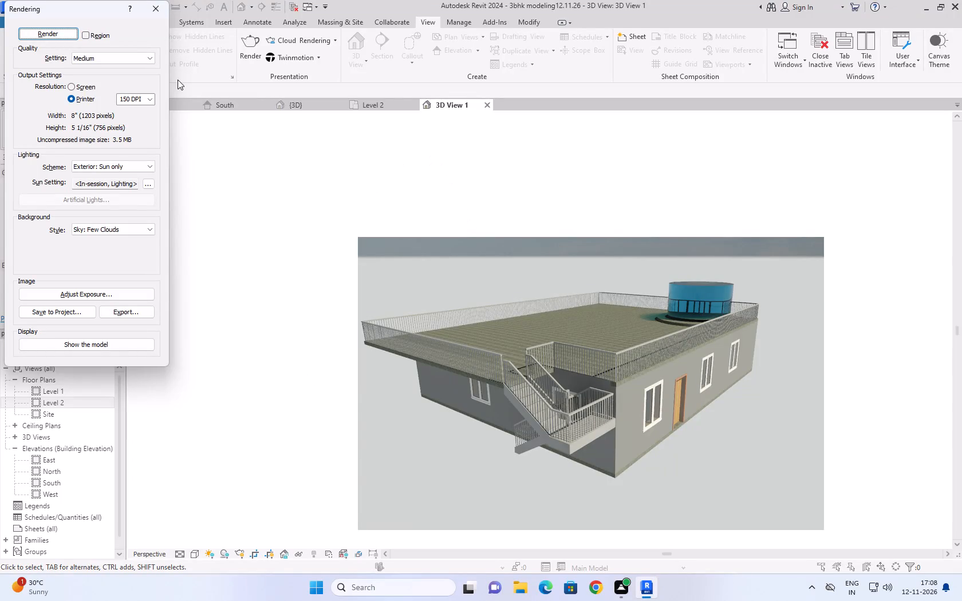
Reorient the camera view to the raised front-right corner of the house and render it at Medium quality and 150 DPI.
{"action": "left_click", "coordinate": [148, 10]}
{"action": "left_click", "coordinate": [874, 120]}
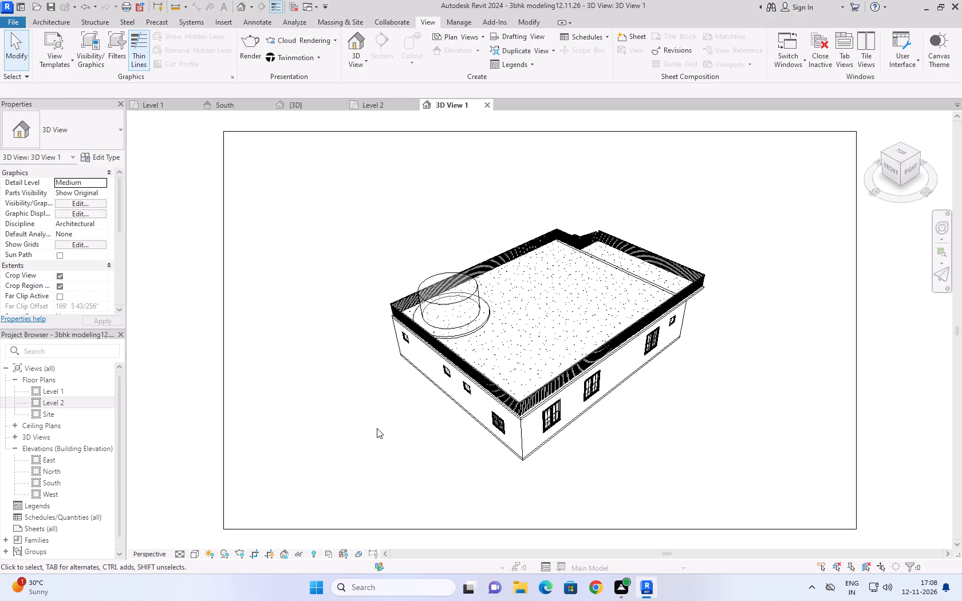
{"action": "type", "text": "rr"}
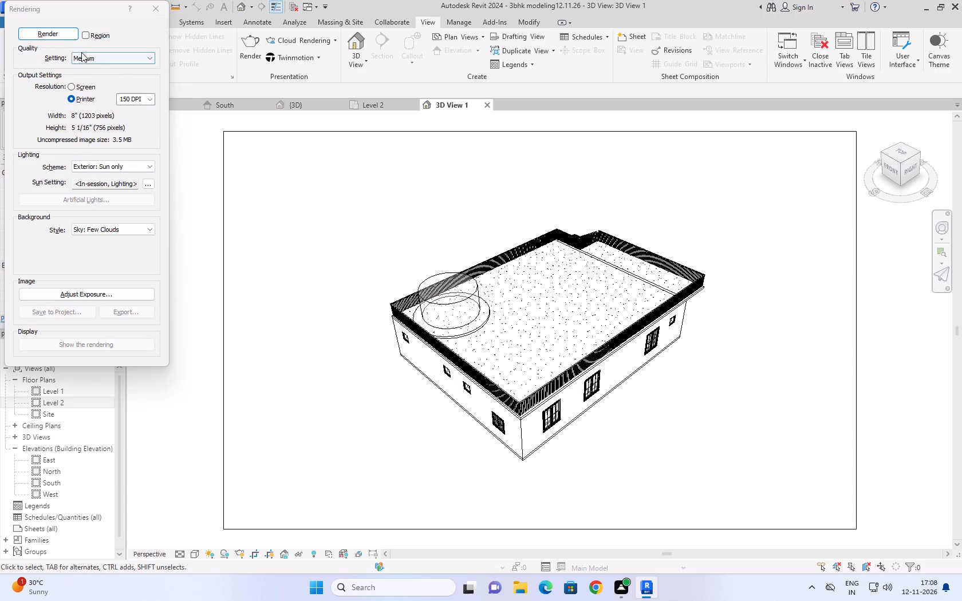
{"action": "left_click", "coordinate": [59, 32]}
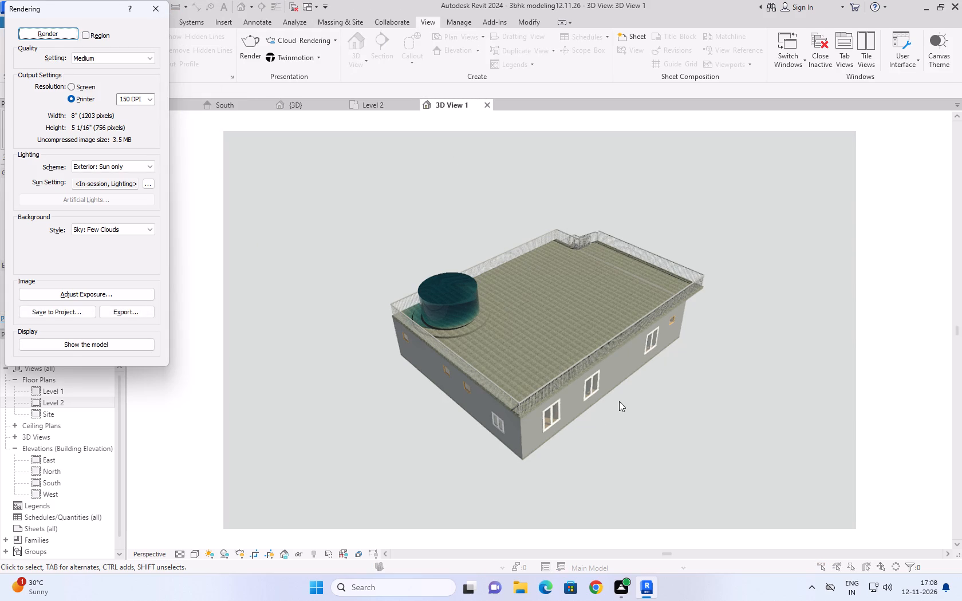
{"action": "scroll", "coordinate": [598, 236], "scroll_direction": "up", "scroll_amount": 11}
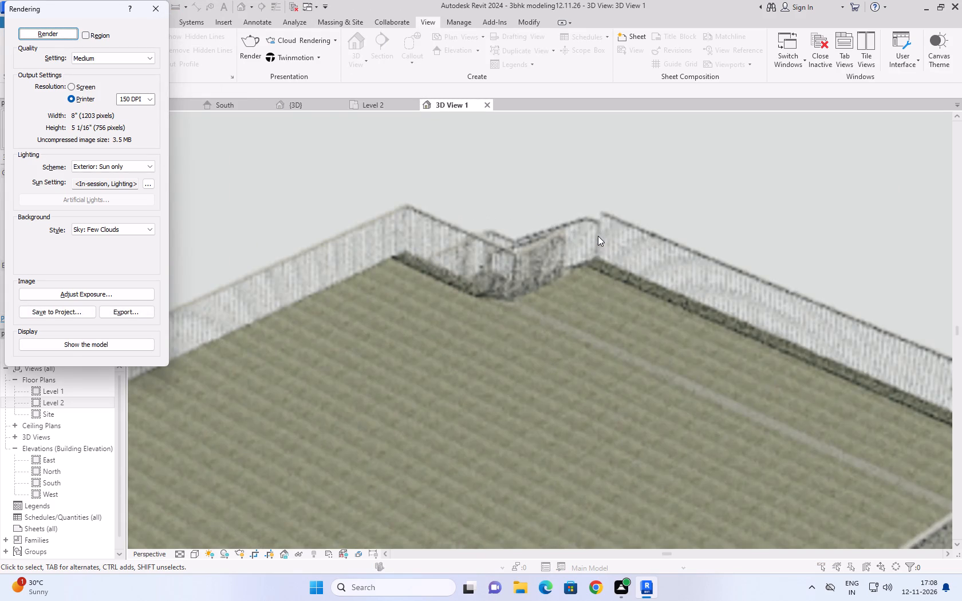
{"action": "scroll", "coordinate": [593, 231], "scroll_direction": "down", "scroll_amount": 10}
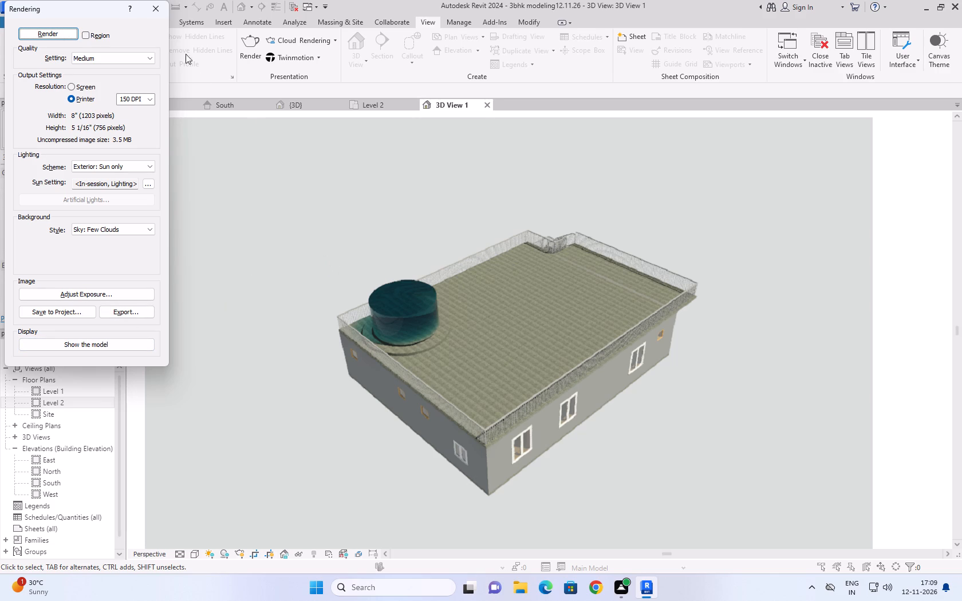
{"action": "left_click", "coordinate": [156, 15]}
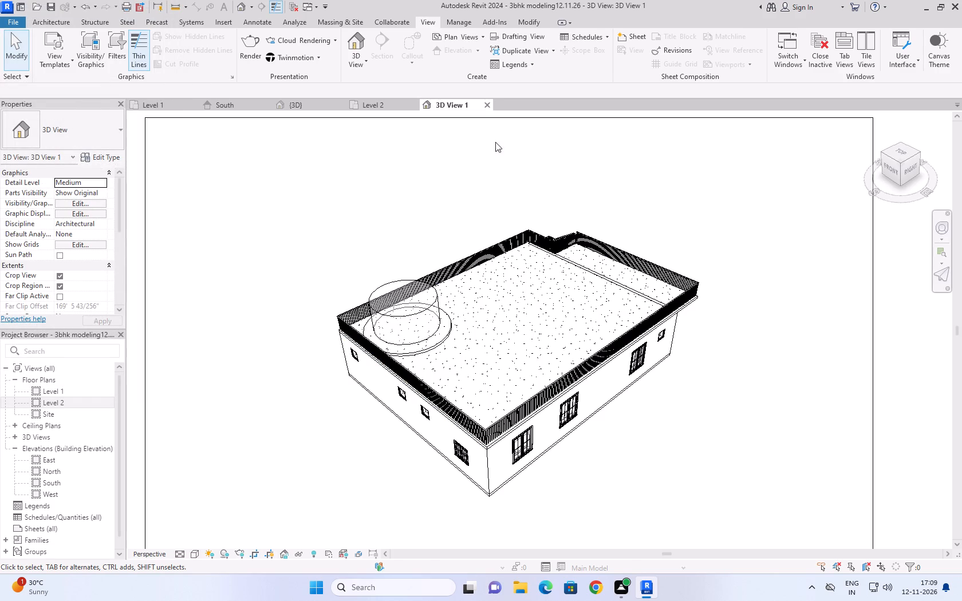
Close the current camera view and place a new Level 1 camera northwest of the staircase, targeting a point past the southeast corner.
{"action": "left_click", "coordinate": [488, 101]}
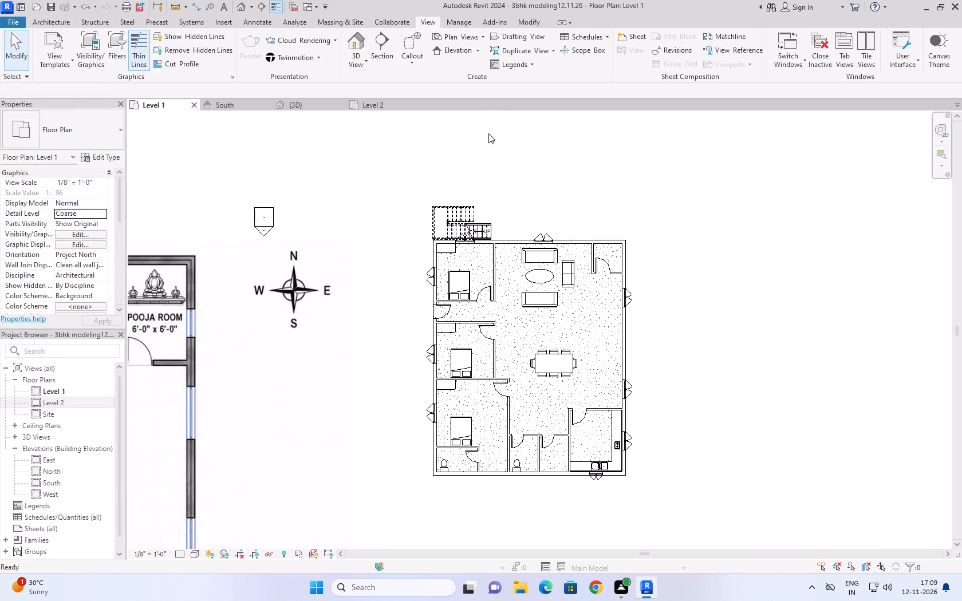
{"action": "scroll", "coordinate": [494, 461], "scroll_direction": "down", "scroll_amount": 2}
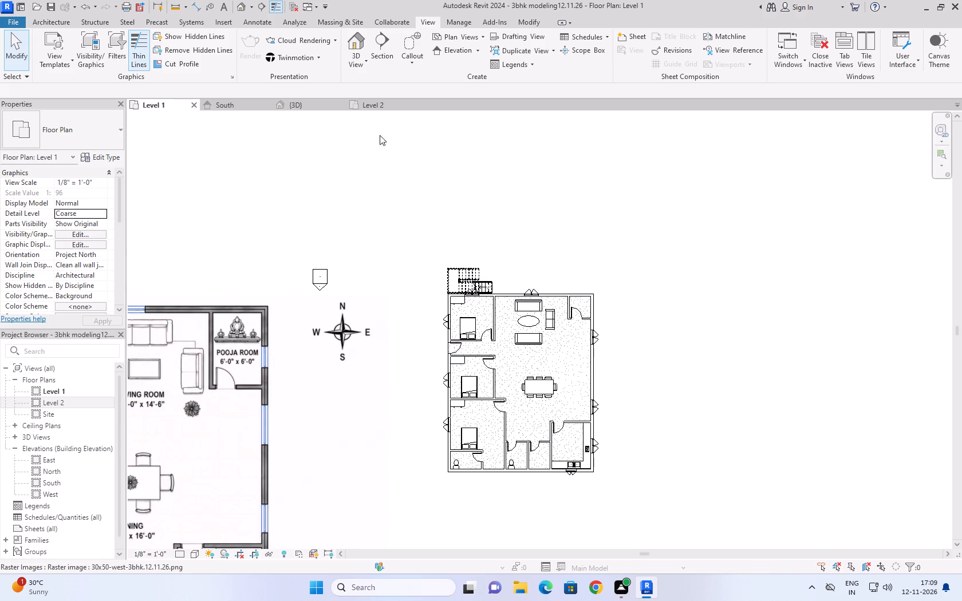
{"action": "left_click", "coordinate": [369, 61]}
{"action": "left_click", "coordinate": [383, 105]}
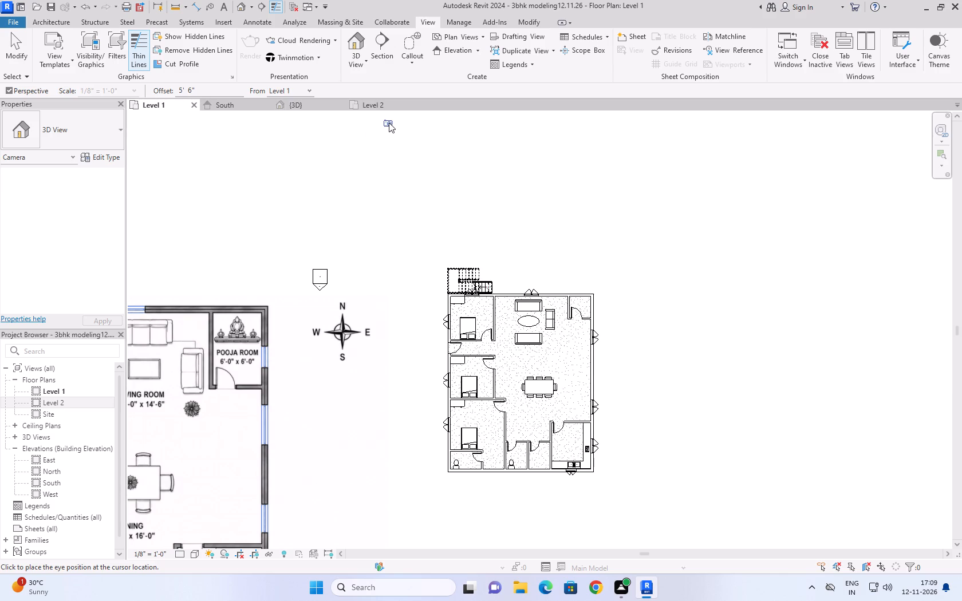
{"action": "left_click", "coordinate": [389, 122]}
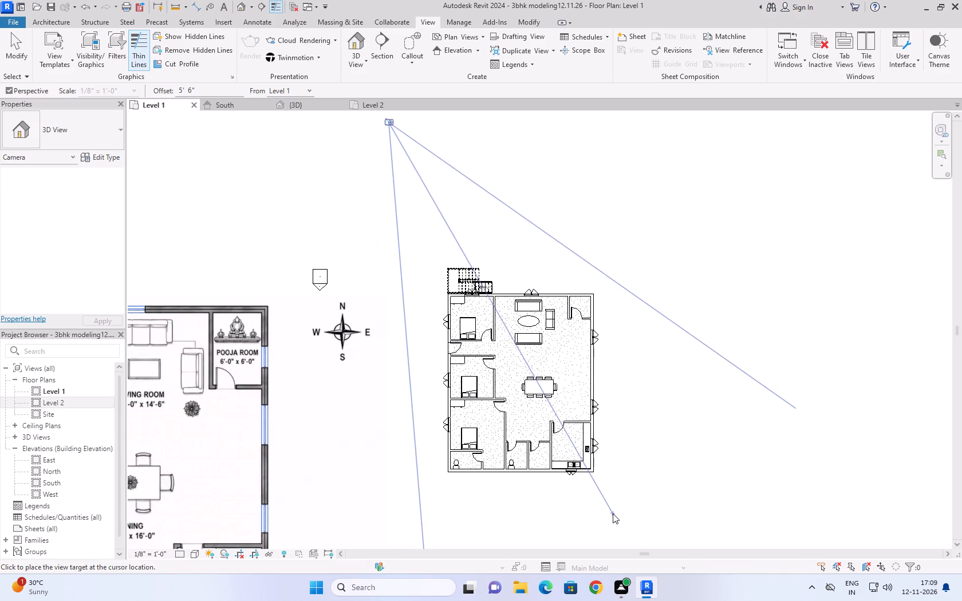
{"action": "left_click", "coordinate": [618, 515]}
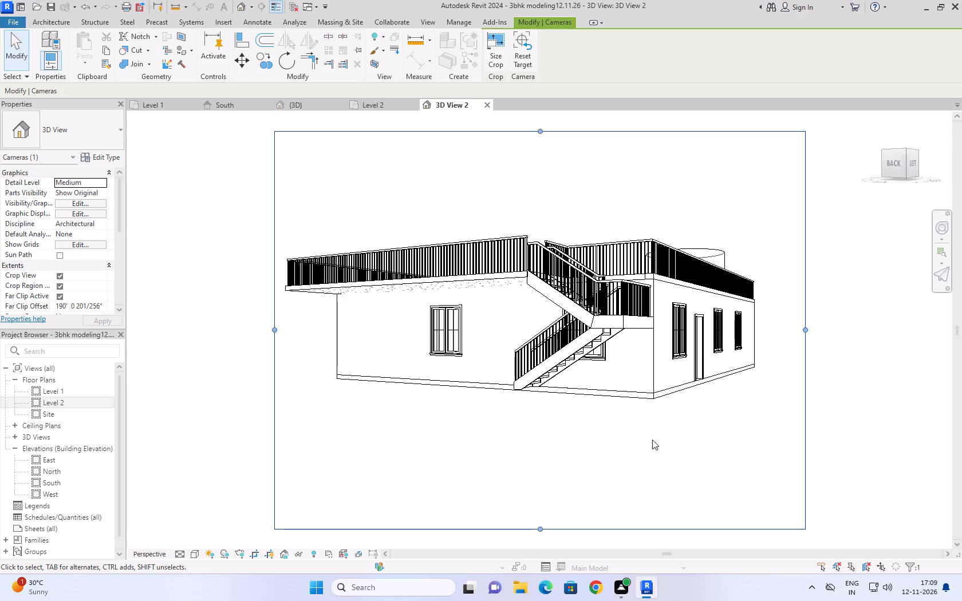
Raise the new camera's viewpoint above the roof, keeping the staircase corner and both adjoining facades inside the crop region.
{"action": "right_click_drag", "start_coordinate": [652, 440], "coordinate": [644, 486], "text": "shift"}
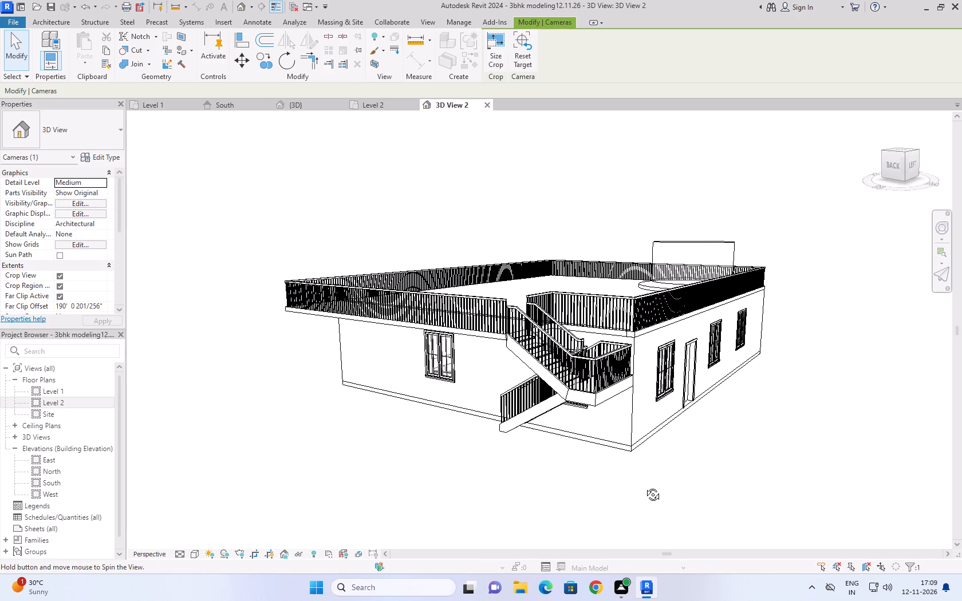
{"action": "right_click_drag", "start_coordinate": [644, 486], "coordinate": [643, 509], "text": "shift"}
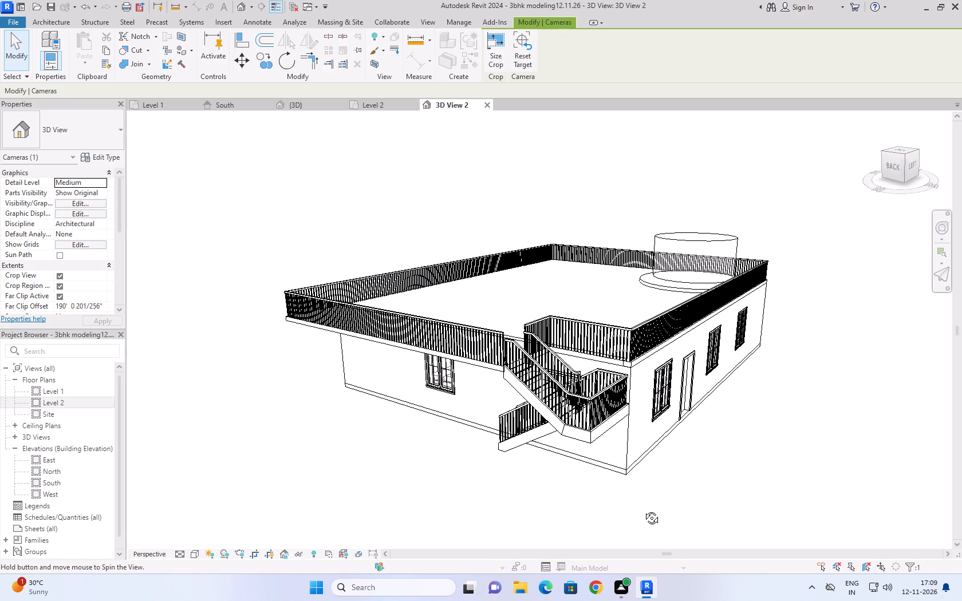
{"action": "right_click_drag", "start_coordinate": [643, 509], "coordinate": [643, 512], "text": "shift"}
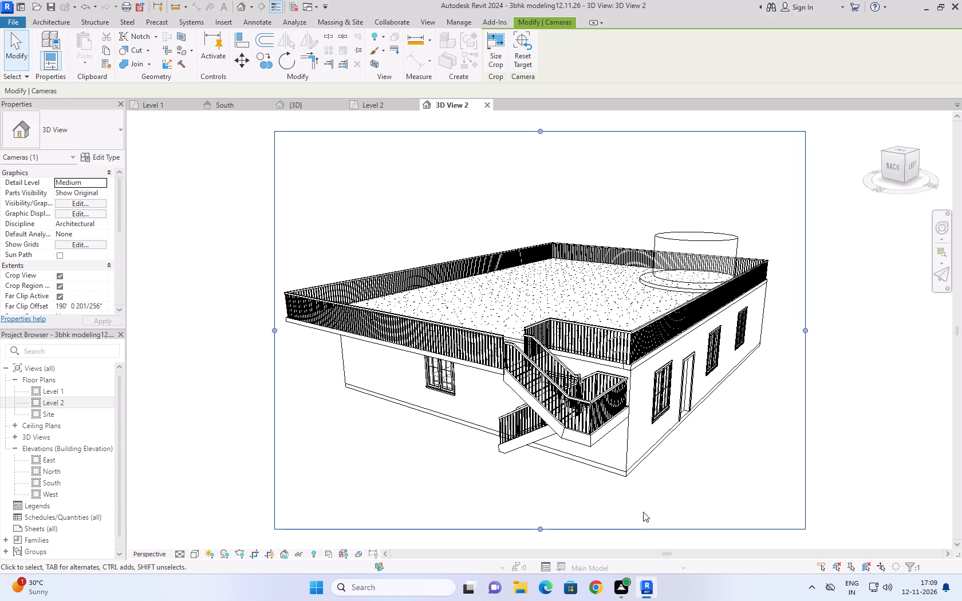
Render the new camera view at High quality with Printer resolution at 300 DPI.
{"action": "type", "text": "rr"}
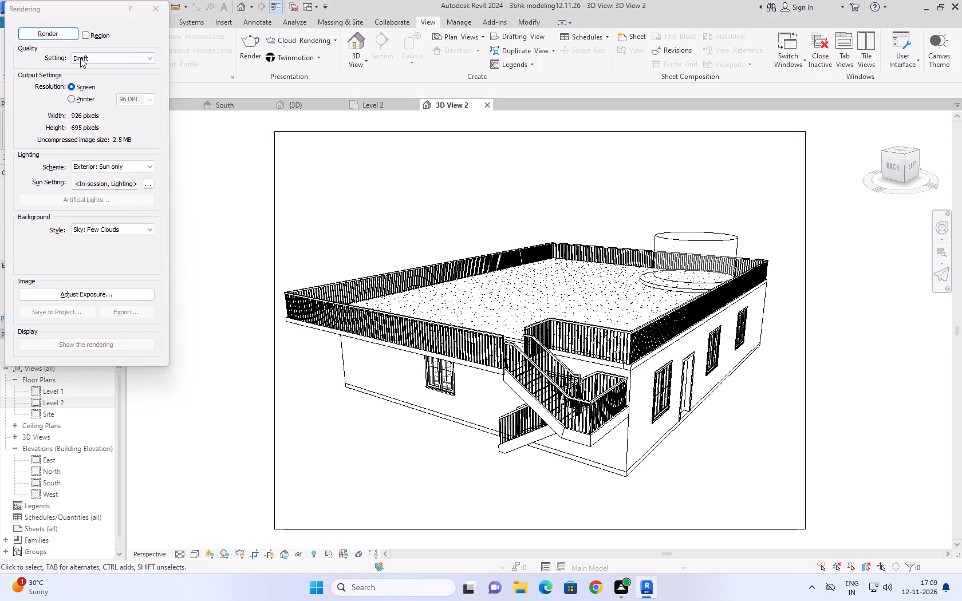
{"action": "left_click", "coordinate": [91, 64]}
{"action": "left_click", "coordinate": [91, 62]}
{"action": "left_click", "coordinate": [92, 82]}
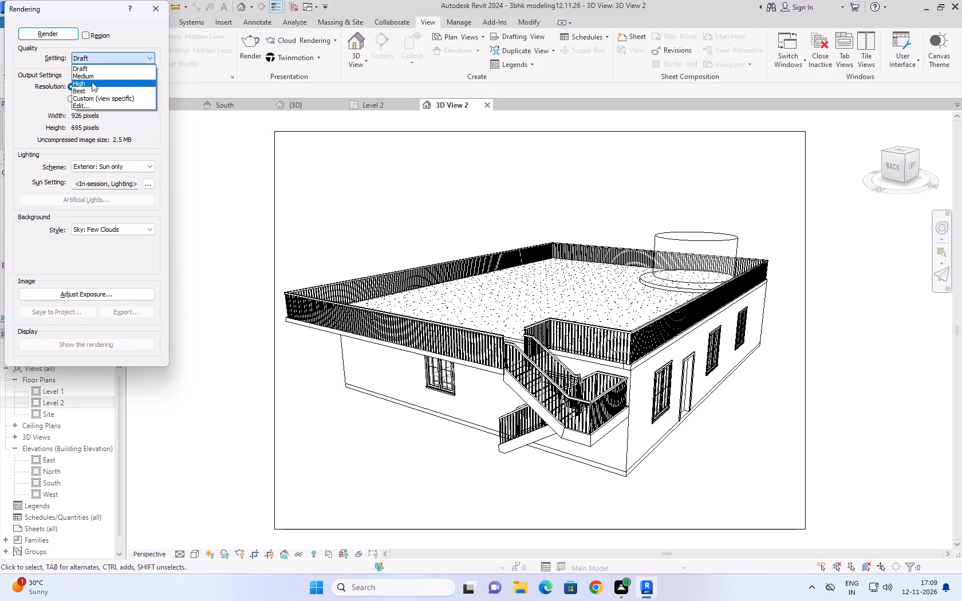
{"action": "left_click", "coordinate": [86, 100]}
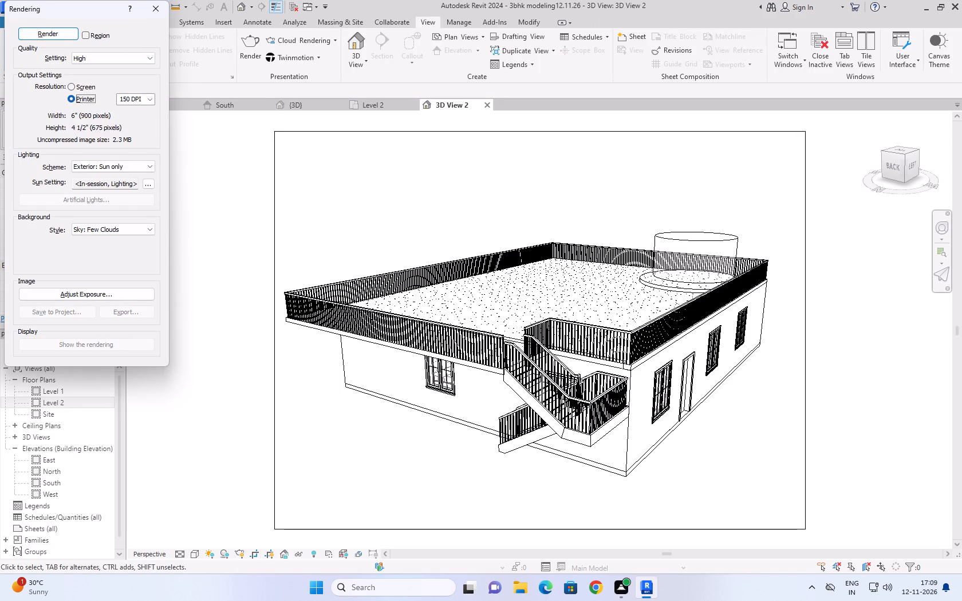
{"action": "left_click", "coordinate": [149, 102]}
{"action": "left_click", "coordinate": [139, 121]}
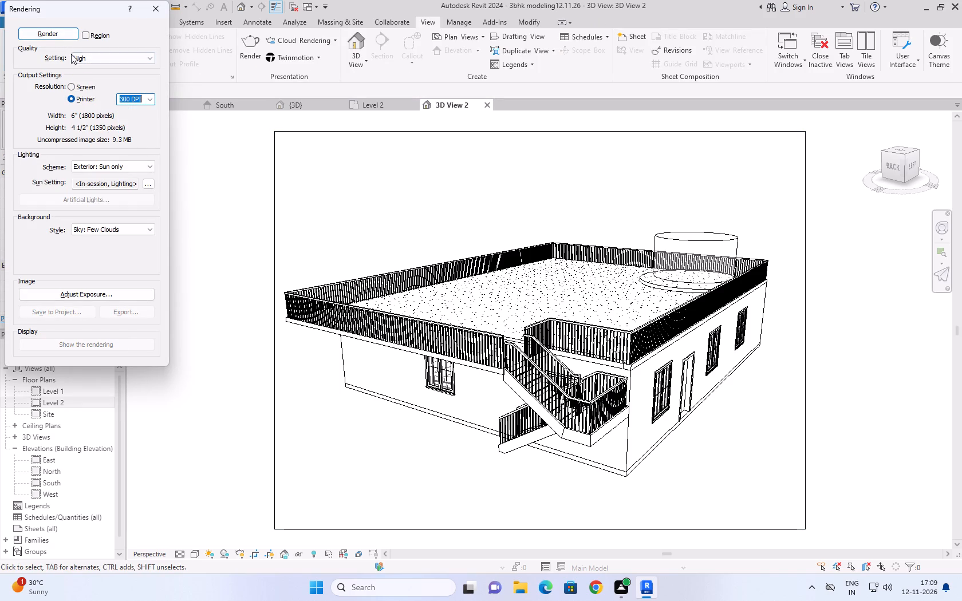
{"action": "left_click", "coordinate": [58, 34]}
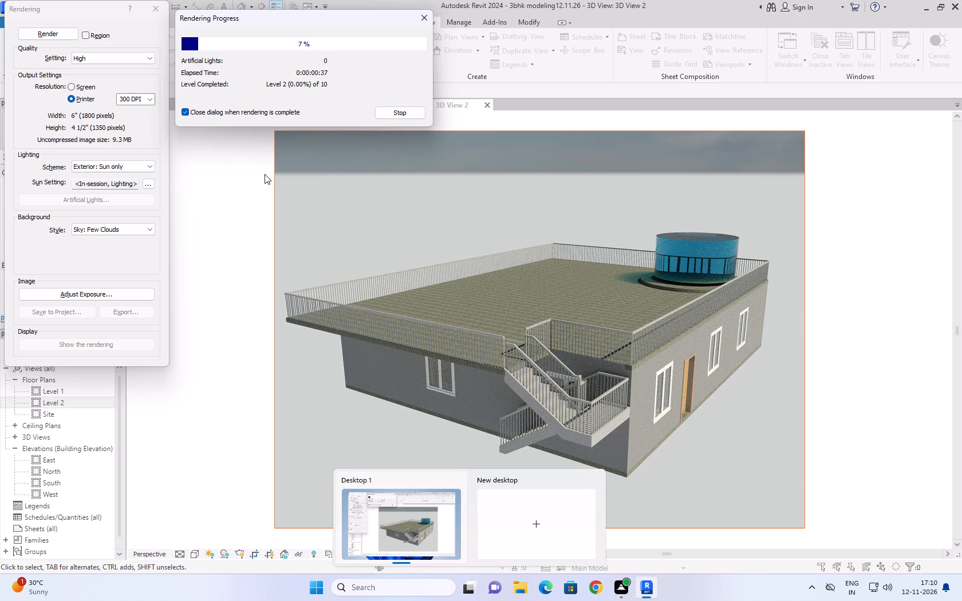
{"action": "left_click", "coordinate": [313, 19]}
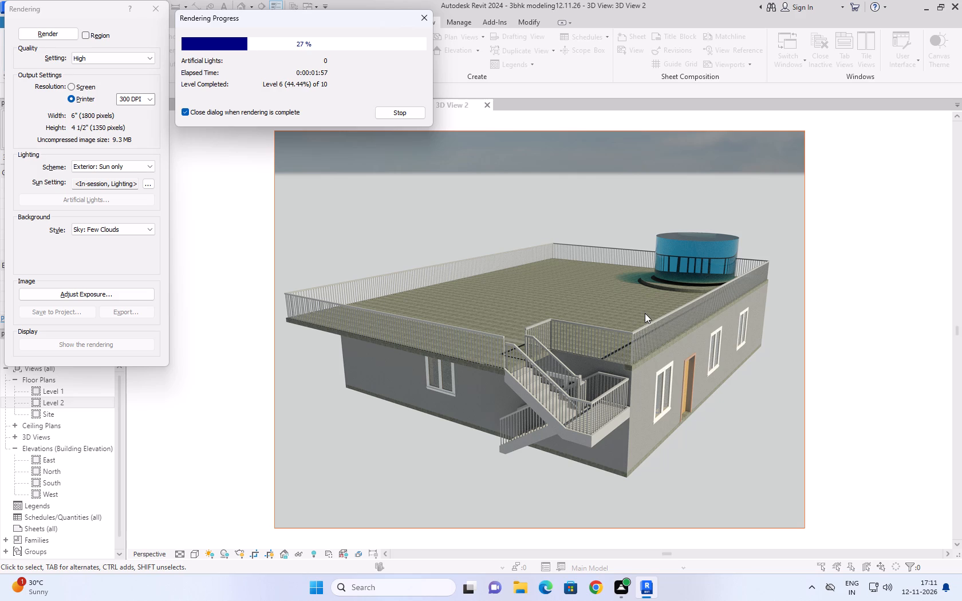
{"action": "scroll", "coordinate": [645, 314], "scroll_direction": "up", "scroll_amount": 1}
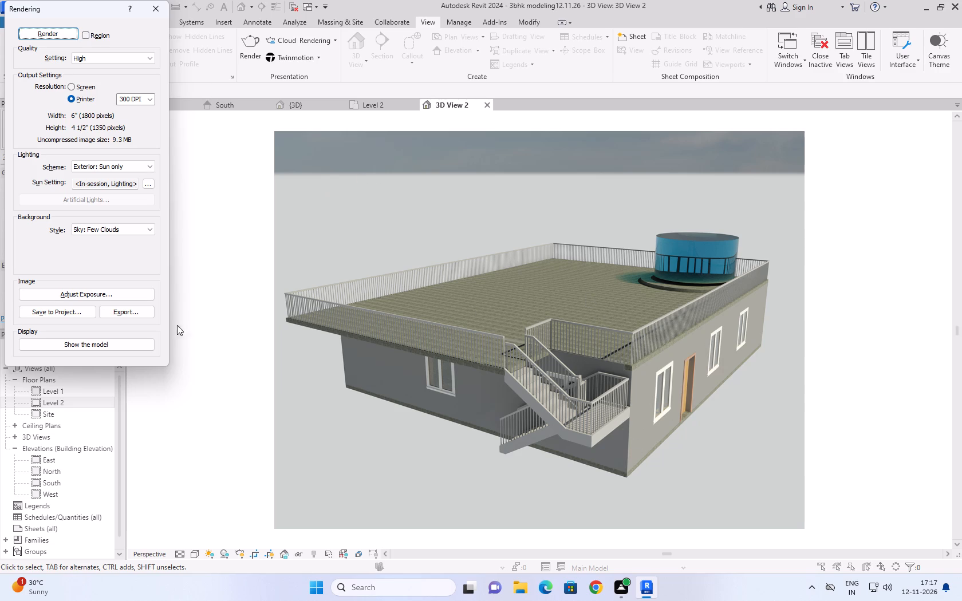
Export the rendering to the Desktop as a JPEG named 3D View 2.12.11.26 and close the rendering settings.
{"action": "left_click", "coordinate": [133, 315]}
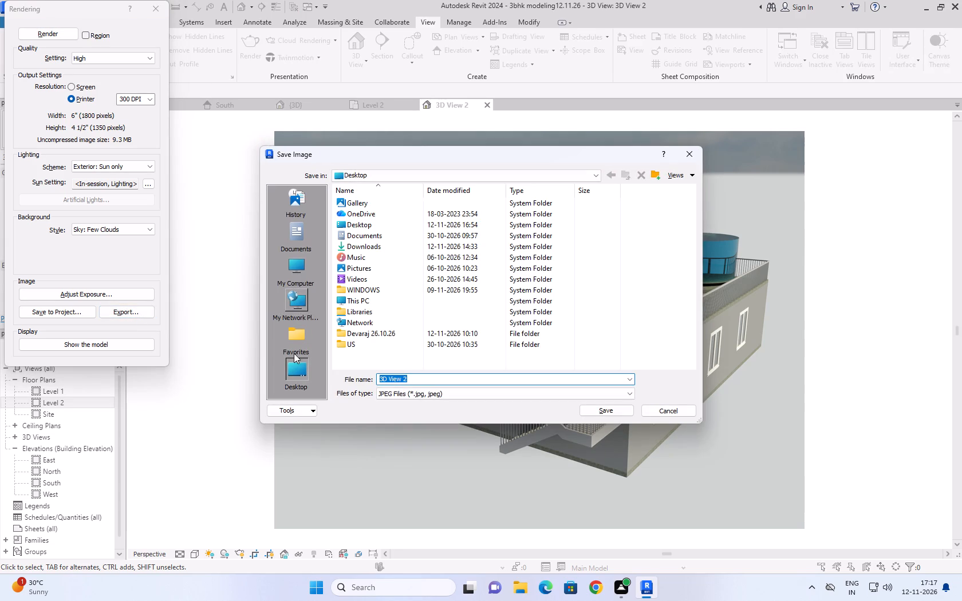
{"action": "double_click", "coordinate": [297, 366]}
{"action": "triple_click", "coordinate": [426, 379]}
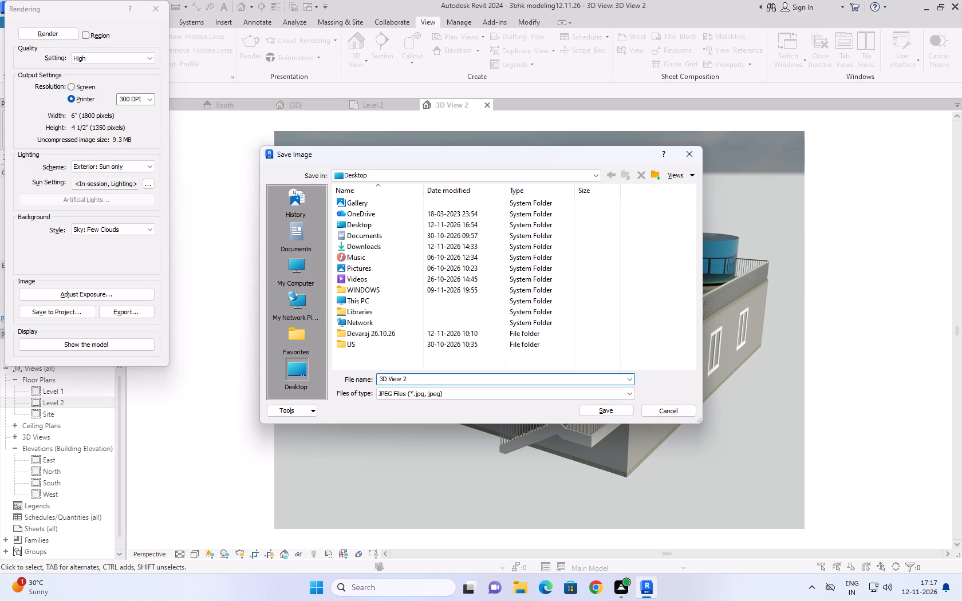
{"action": "key", "text": "period"}
{"action": "type", "text": "12"}
{"action": "type", "text": ".11.26"}
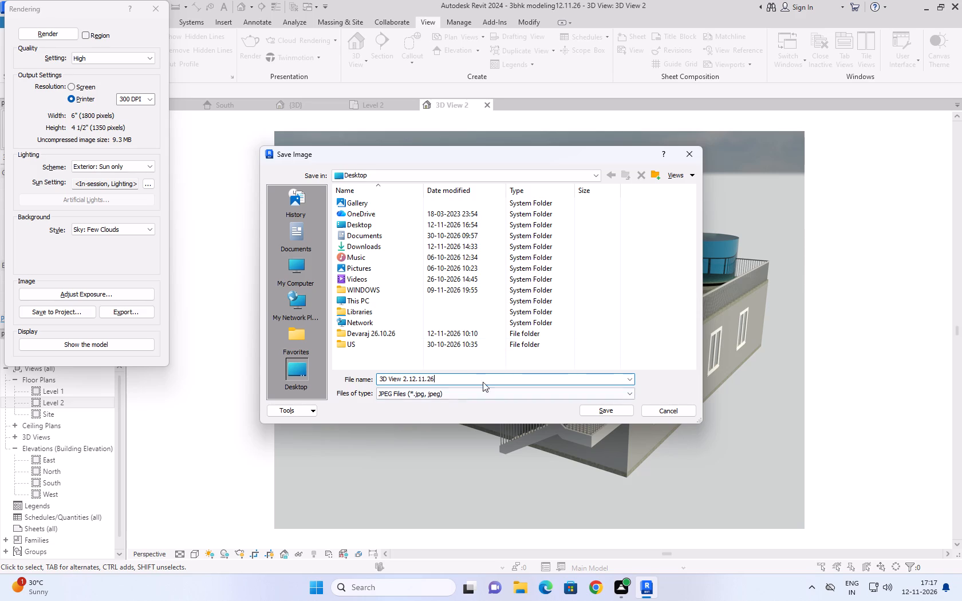
{"action": "double_click", "coordinate": [296, 370]}
{"action": "left_click", "coordinate": [590, 408]}
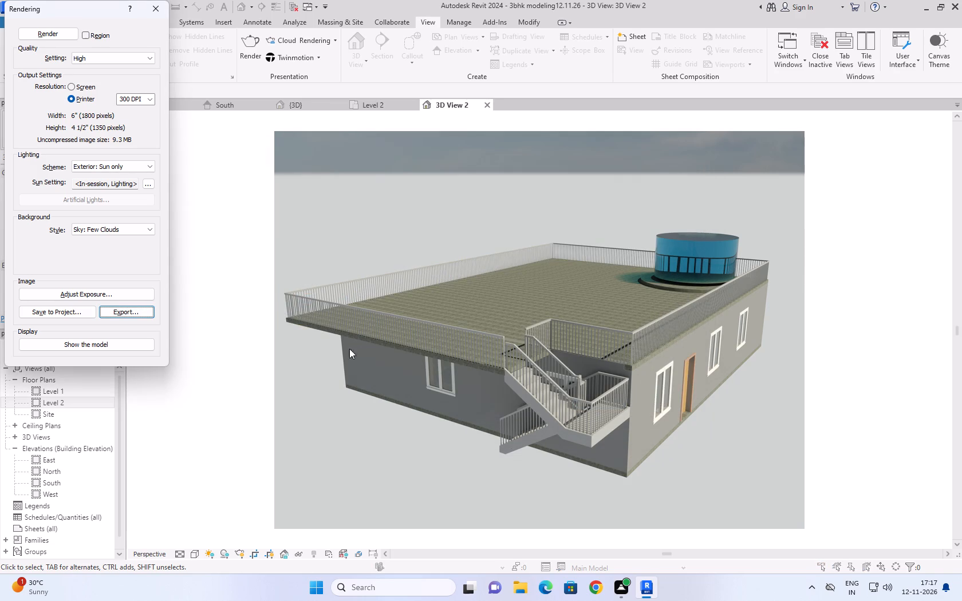
{"action": "left_click", "coordinate": [156, 11]}
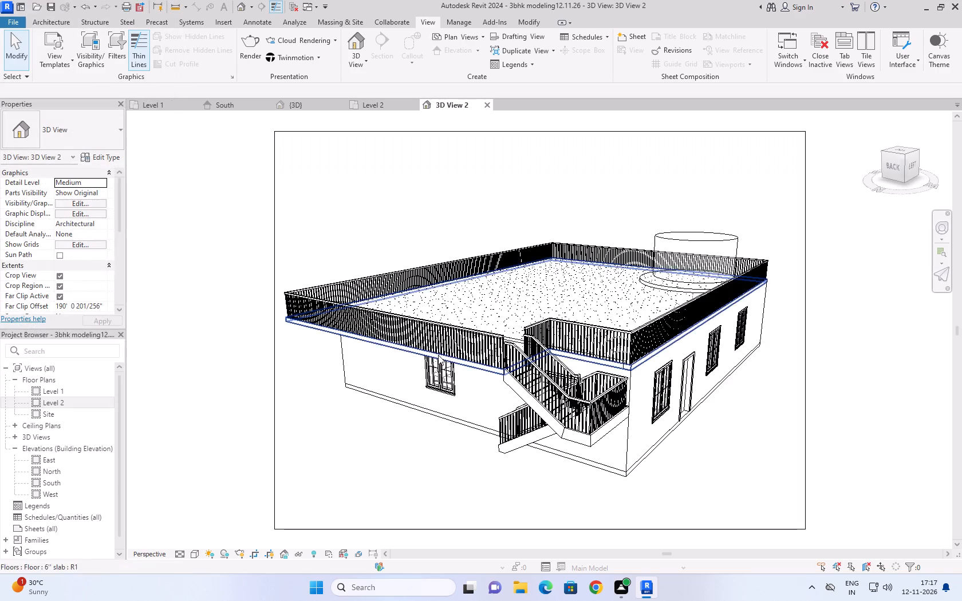
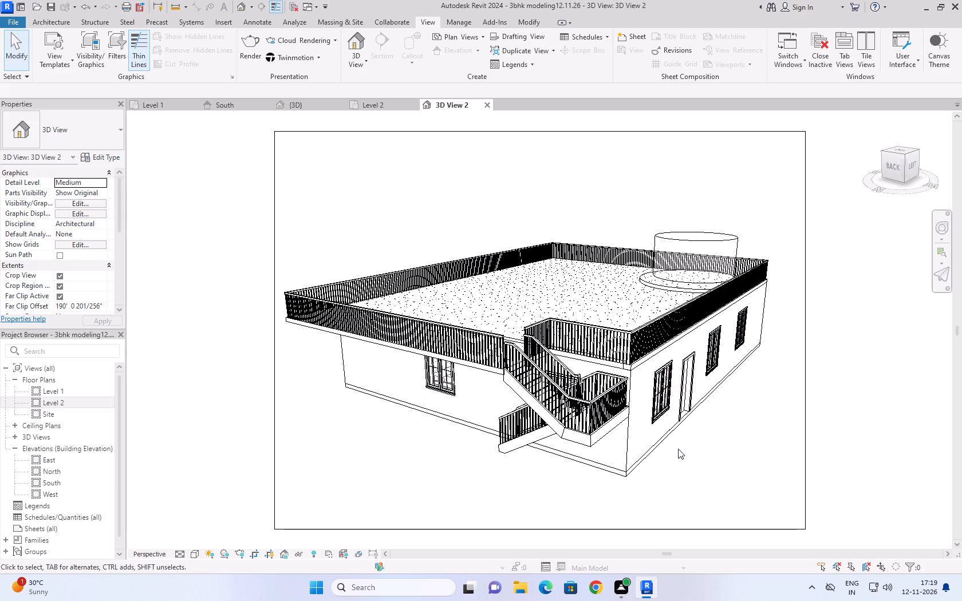
Examine the finished house in the 3D View 2 camera view, the Level 2 floor plan and the default 3D view.
{"action": "scroll", "coordinate": [702, 459], "scroll_direction": "down", "scroll_amount": 3}
{"action": "middle_click_drag", "start_coordinate": [743, 483], "coordinate": [547, 443]}
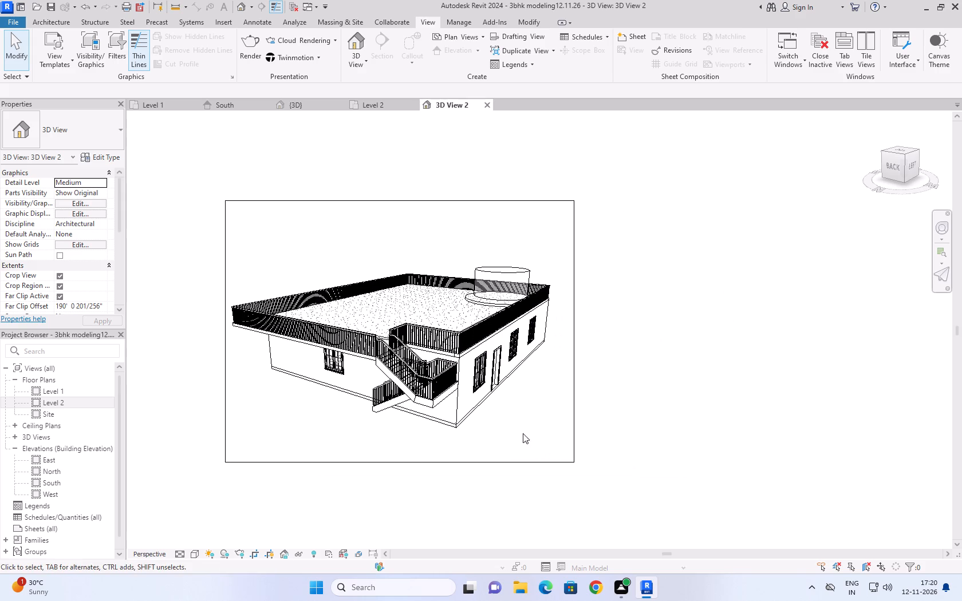
{"action": "scroll", "coordinate": [372, 140], "scroll_direction": "up", "scroll_amount": 3}
{"action": "left_click", "coordinate": [364, 104]}
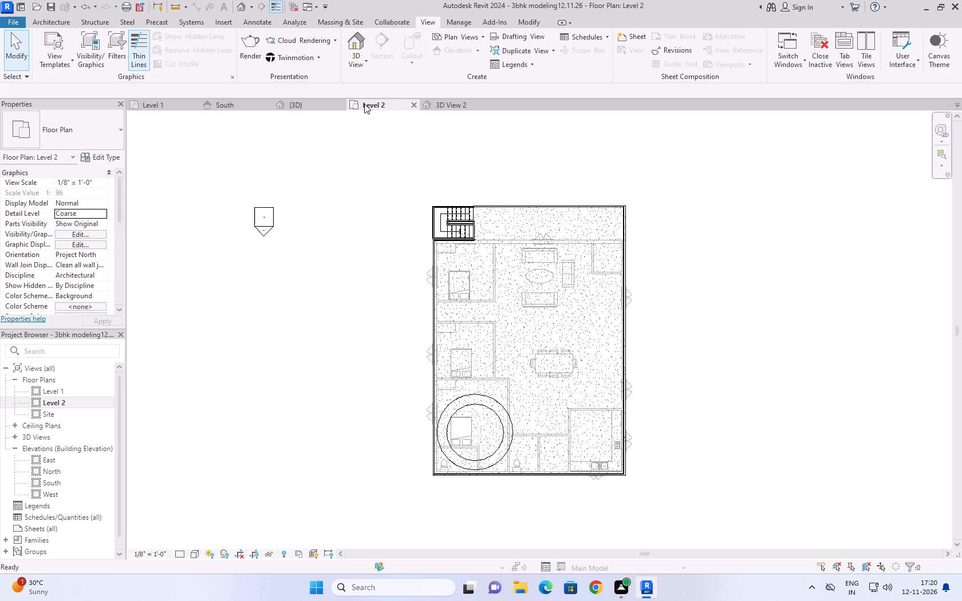
{"action": "scroll", "coordinate": [528, 258], "scroll_direction": "down", "scroll_amount": 3}
{"action": "scroll", "coordinate": [554, 425], "scroll_direction": "up", "scroll_amount": 4}
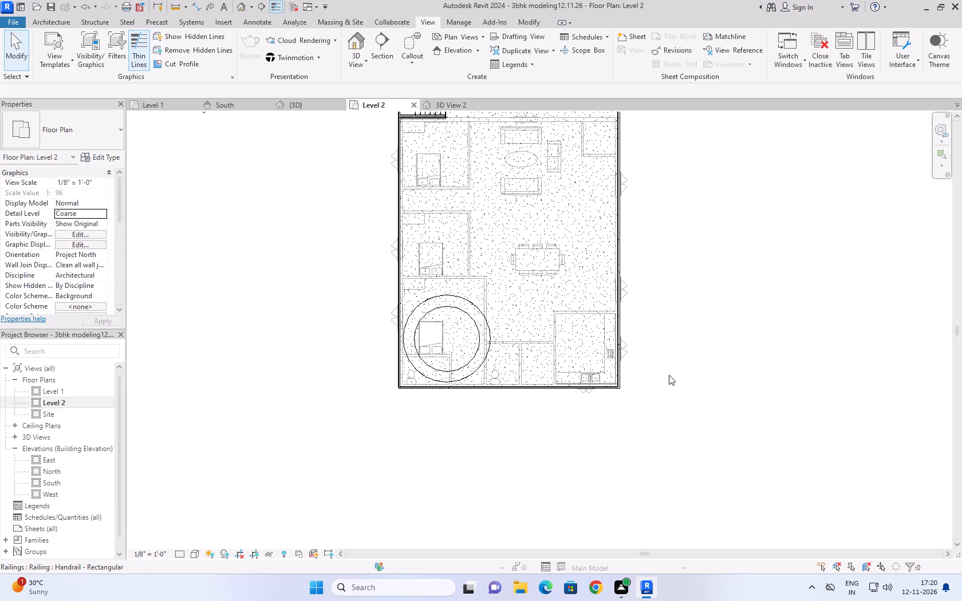
{"action": "scroll", "coordinate": [675, 367], "scroll_direction": "down", "scroll_amount": 2}
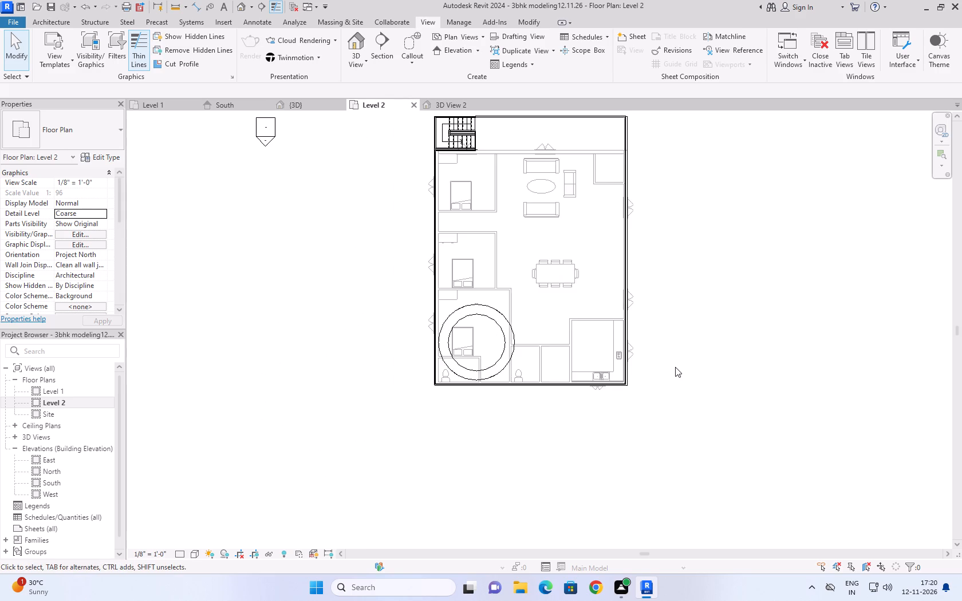
{"action": "middle_click_drag", "start_coordinate": [680, 325], "coordinate": [656, 359]}
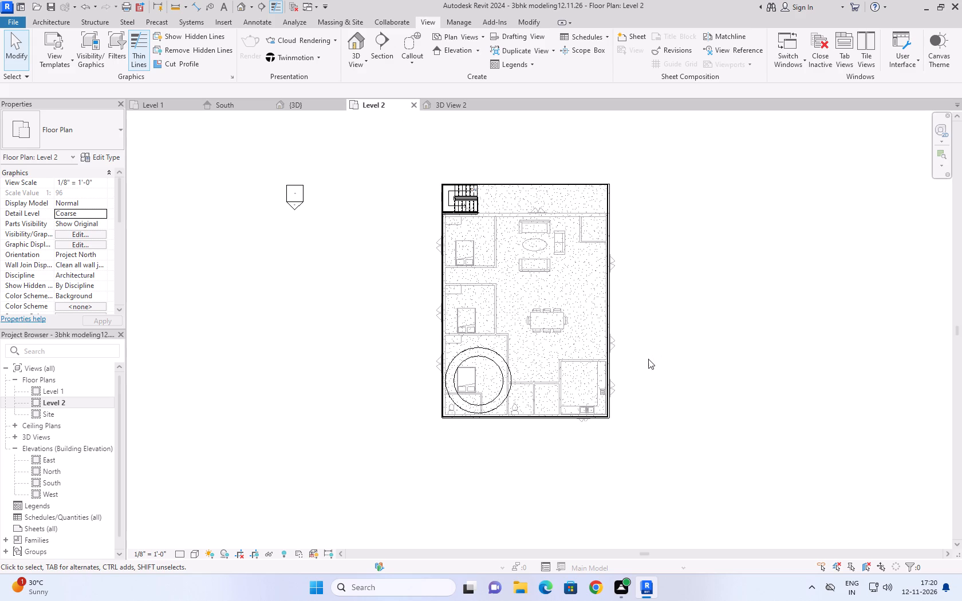
{"action": "scroll", "coordinate": [542, 405], "scroll_direction": "down", "scroll_amount": 3}
{"action": "scroll", "coordinate": [563, 424], "scroll_direction": "up", "scroll_amount": 6}
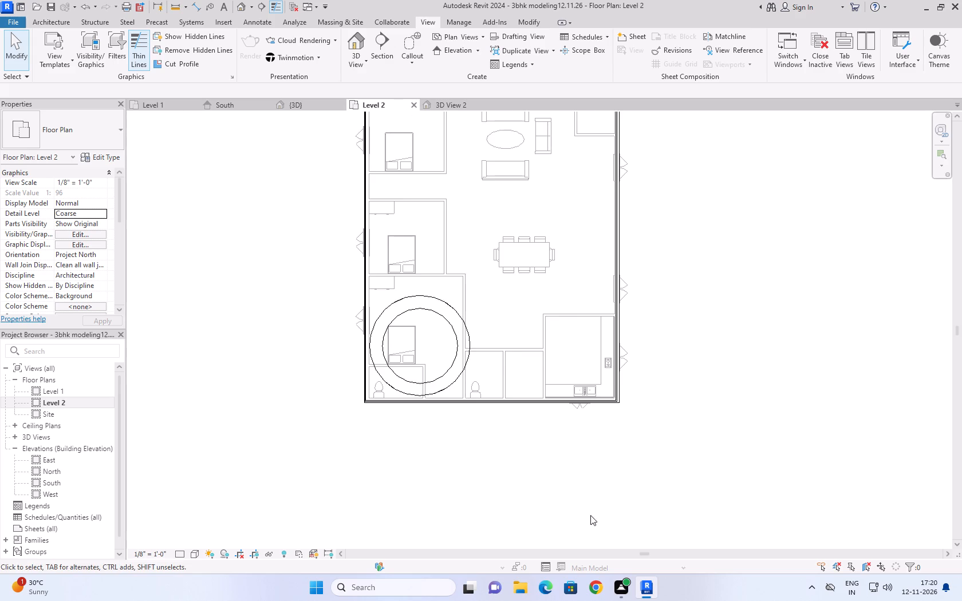
{"action": "left_click", "coordinate": [295, 100]}
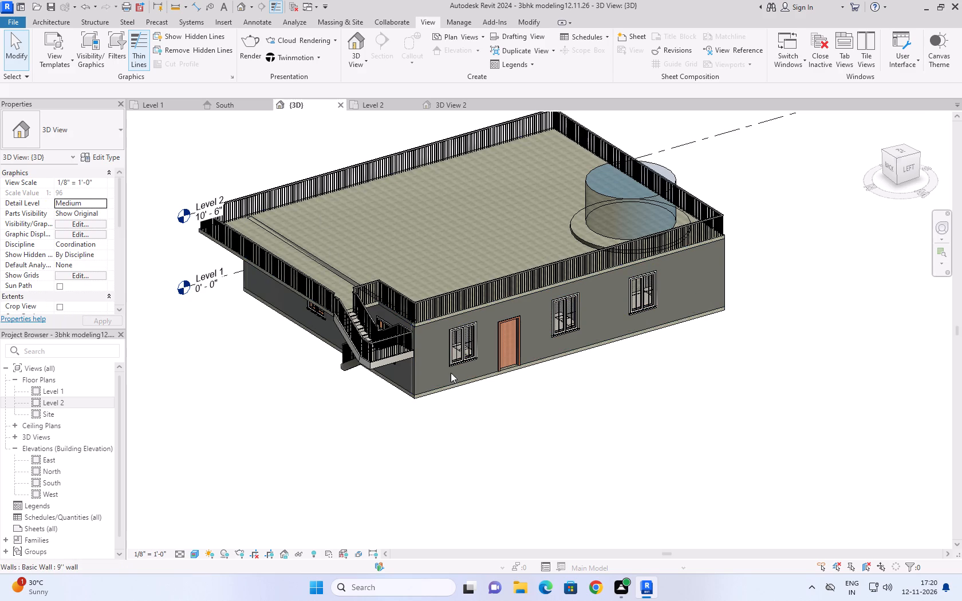
{"action": "left_click", "coordinate": [372, 101]}
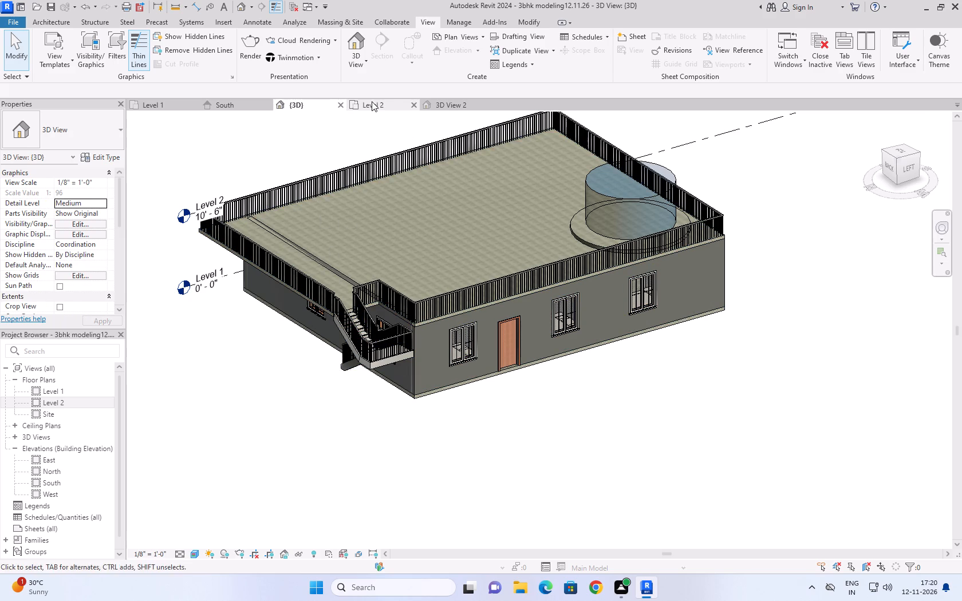
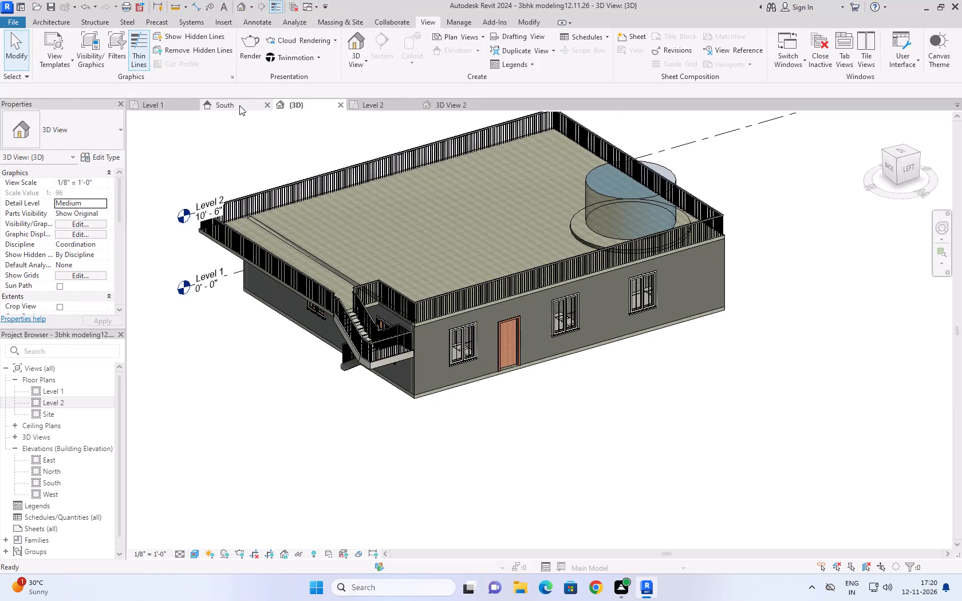
Shift the 3D View 2 crop region up, extend its left edge to frame the whole house, and close the view.
{"action": "left_click", "coordinate": [239, 105]}
{"action": "left_click", "coordinate": [164, 110]}
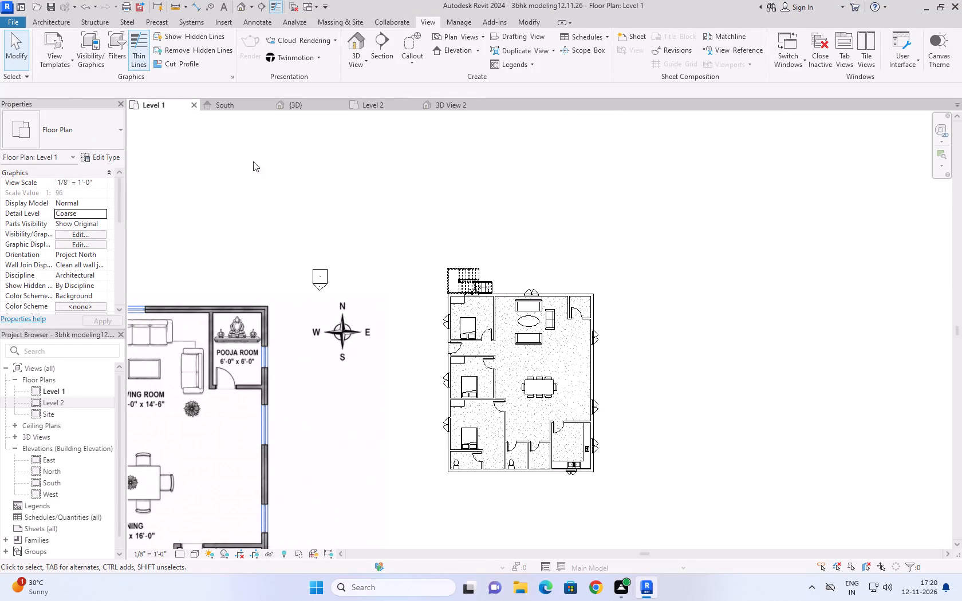
{"action": "left_click", "coordinate": [441, 105]}
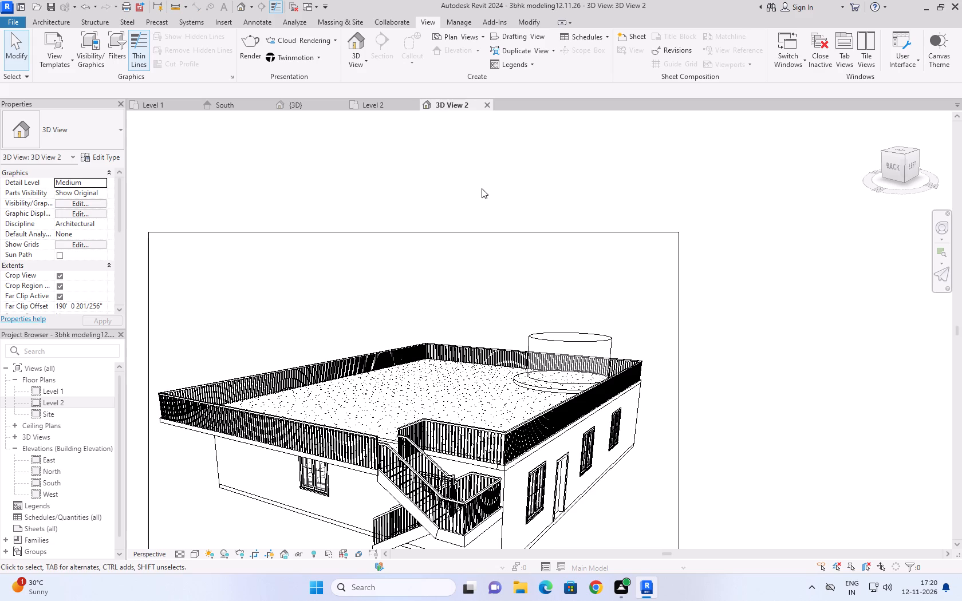
{"action": "scroll", "coordinate": [484, 191], "scroll_direction": "down", "scroll_amount": 2}
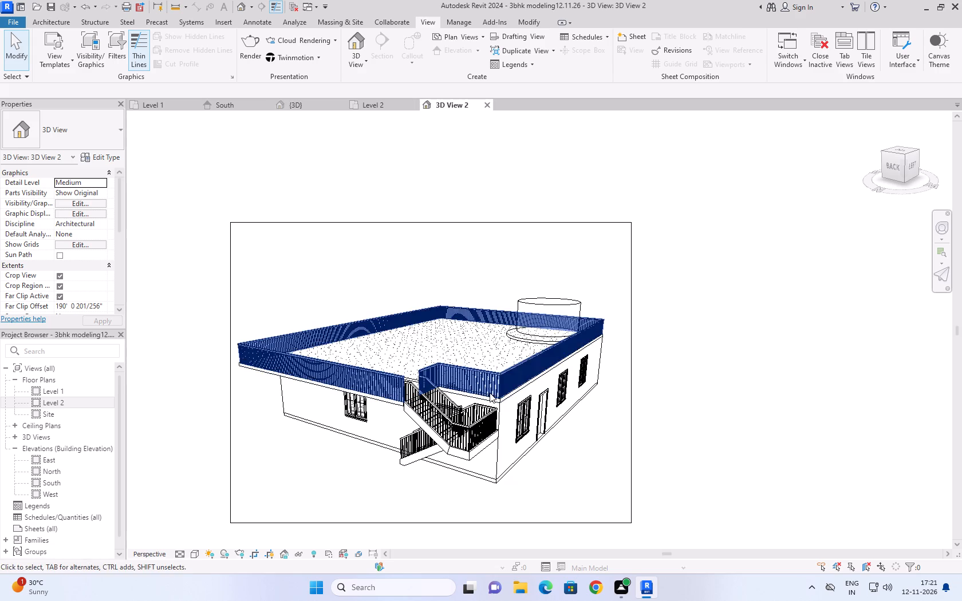
{"action": "left_click_drag", "start_coordinate": [513, 224], "coordinate": [549, 175]}
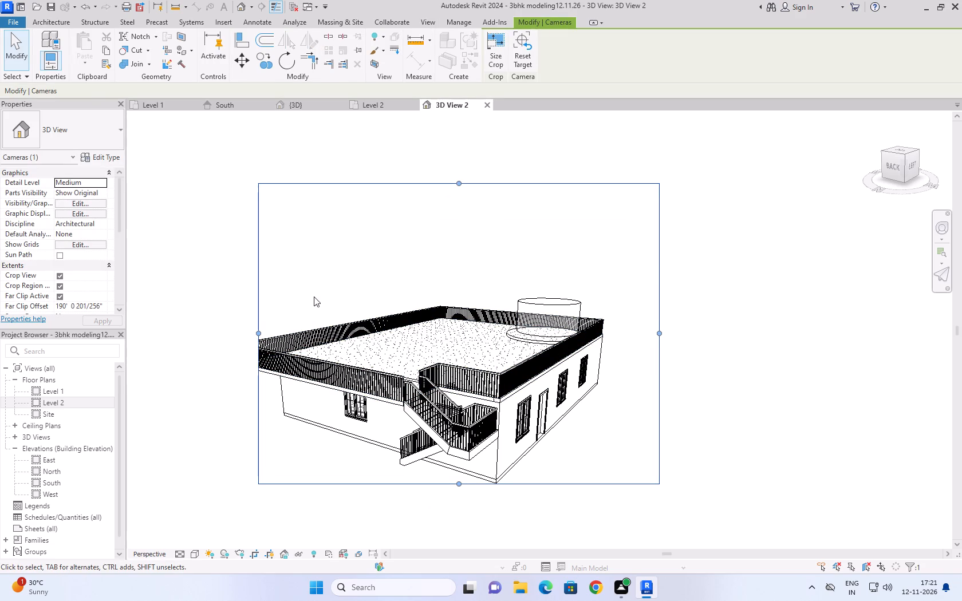
{"action": "left_click_drag", "start_coordinate": [259, 333], "coordinate": [223, 323]}
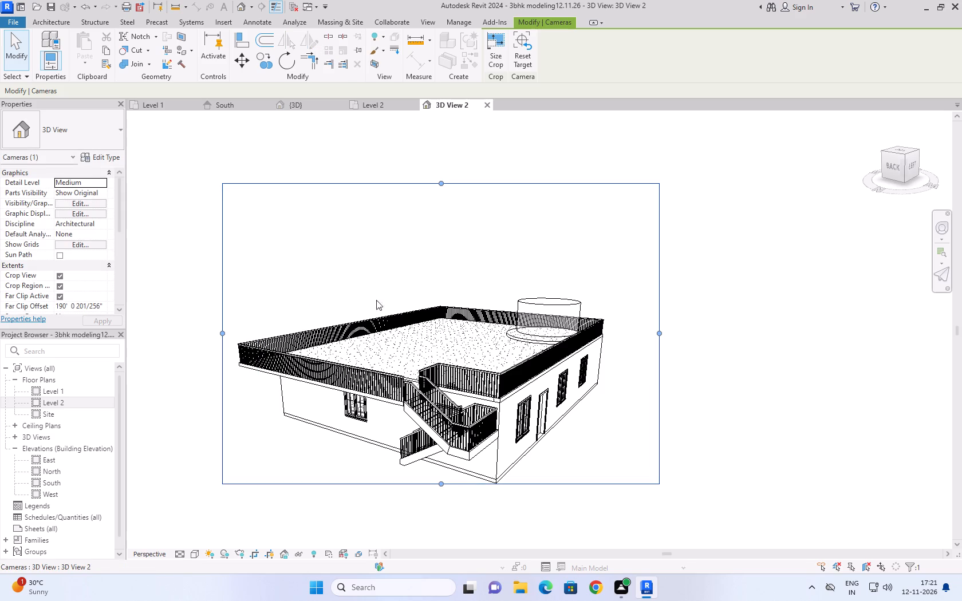
{"action": "left_click", "coordinate": [726, 286]}
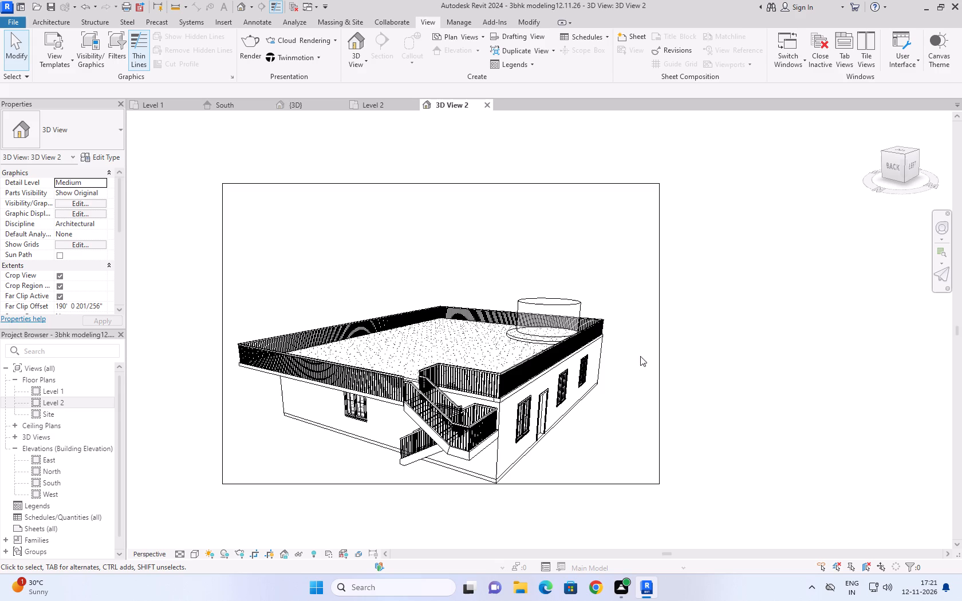
{"action": "left_click", "coordinate": [491, 106]}
Place a perspective camera on the Level 1 plan northeast of the house, aimed southwest across the building.
{"action": "scroll", "coordinate": [475, 156], "scroll_direction": "down", "scroll_amount": 1}
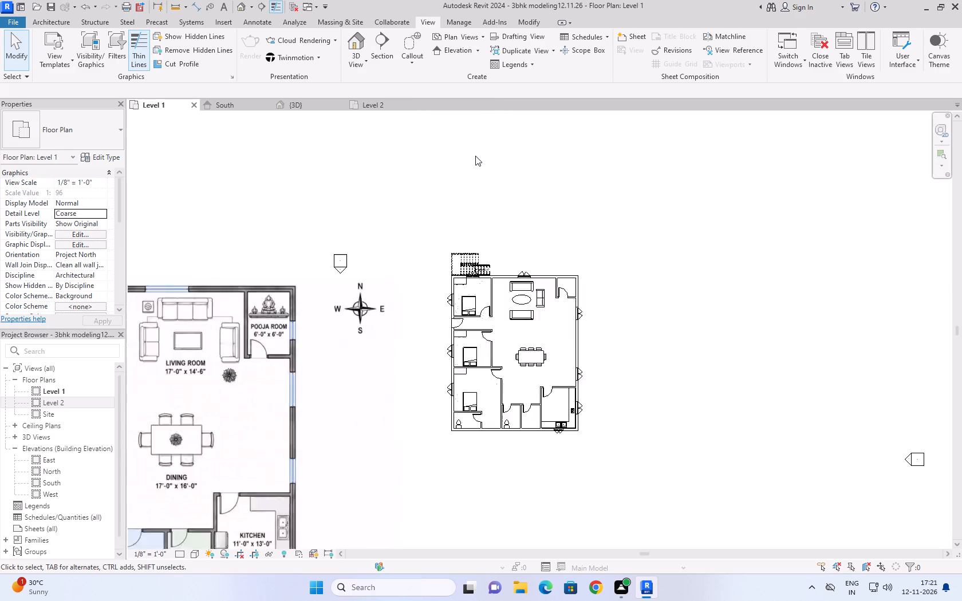
{"action": "scroll", "coordinate": [475, 156], "scroll_direction": "down", "scroll_amount": 5}
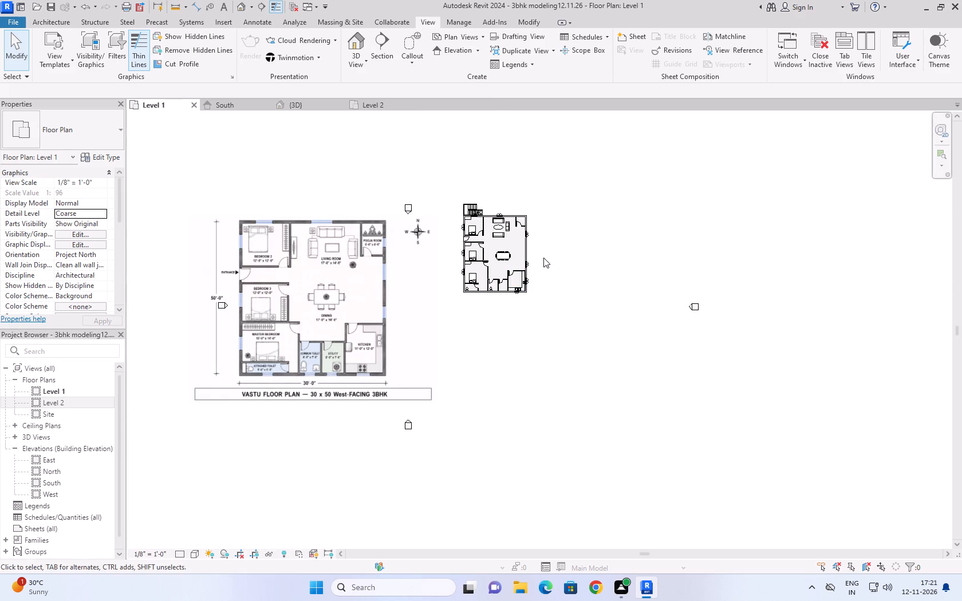
{"action": "middle_click_drag", "start_coordinate": [546, 244], "coordinate": [510, 316]}
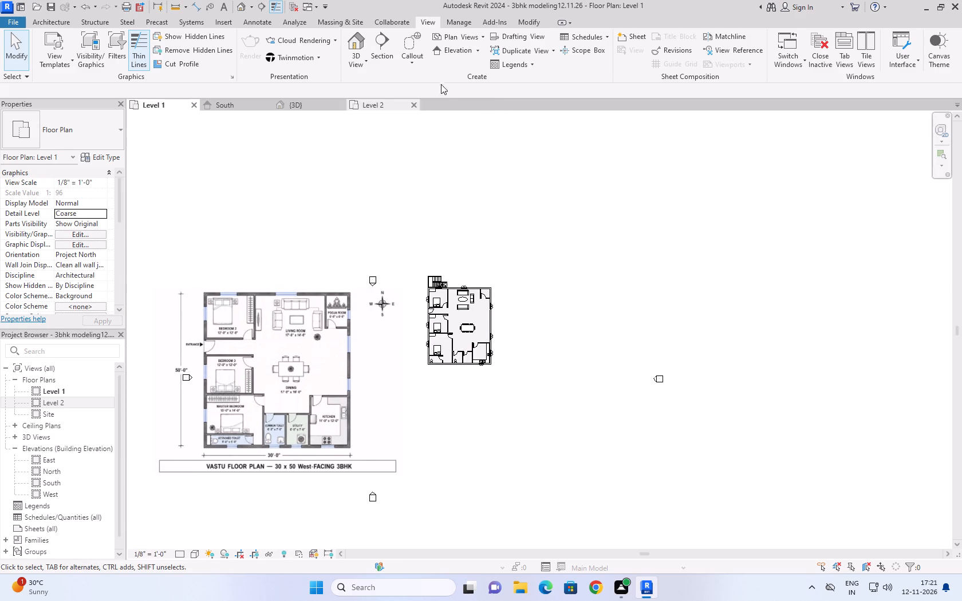
{"action": "left_click", "coordinate": [368, 69]}
{"action": "left_click", "coordinate": [369, 106]}
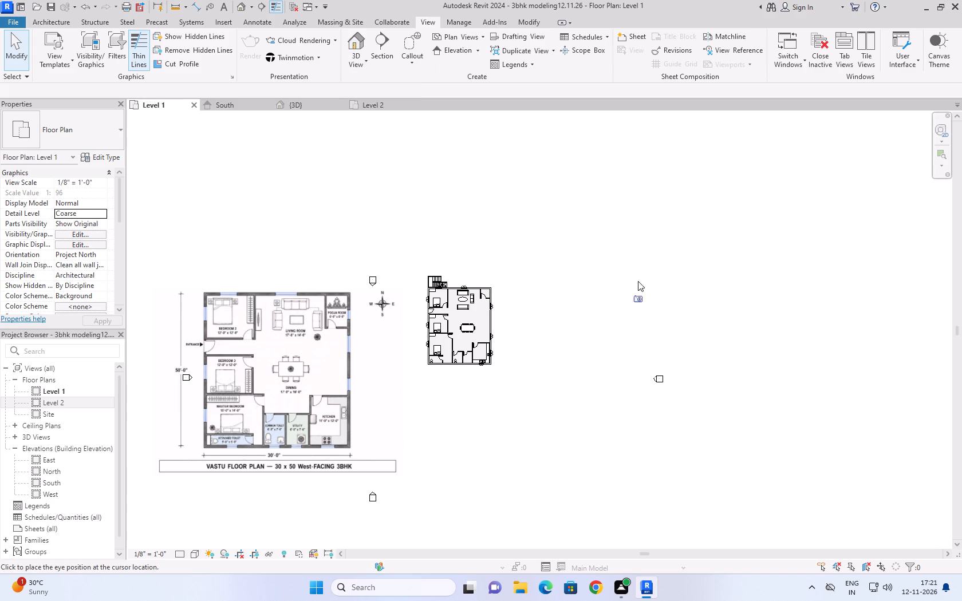
{"action": "left_click", "coordinate": [545, 229]}
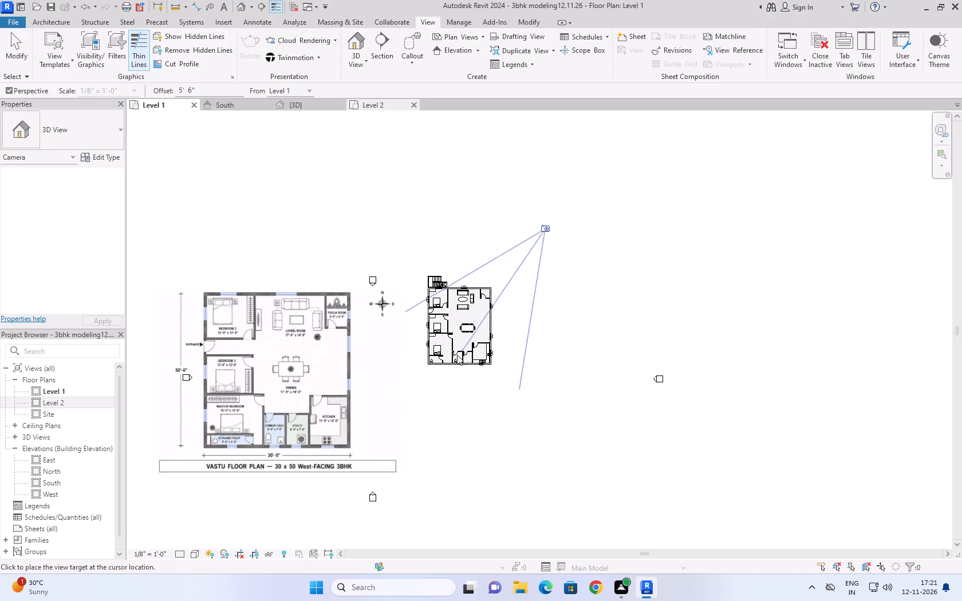
{"action": "left_click", "coordinate": [415, 363]}
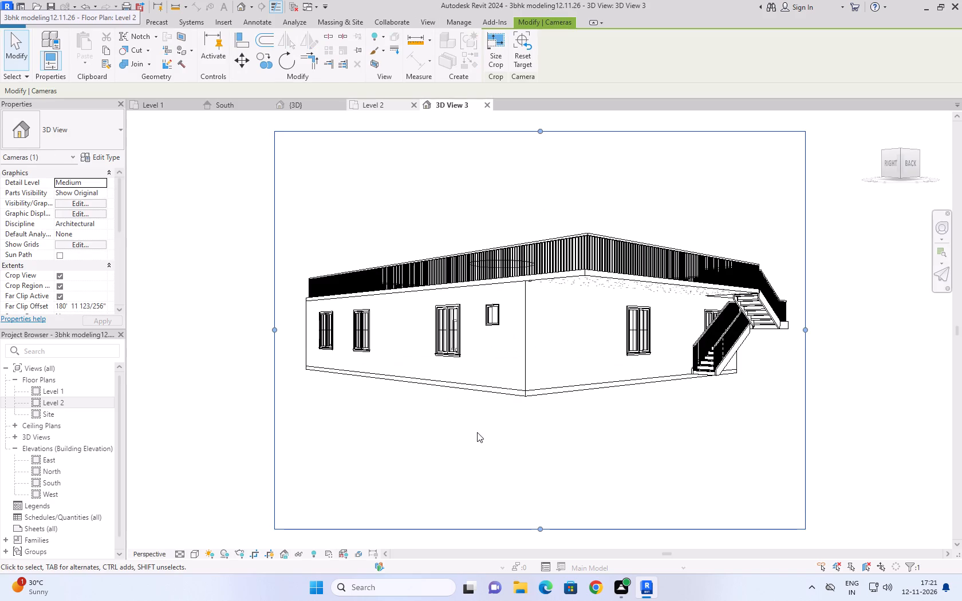
Render the new camera view from an elevated corner angle at Medium quality with Printer resolution at 150 DPI.
{"action": "middle_click_drag", "start_coordinate": [477, 432], "coordinate": [453, 516], "text": "shift"}
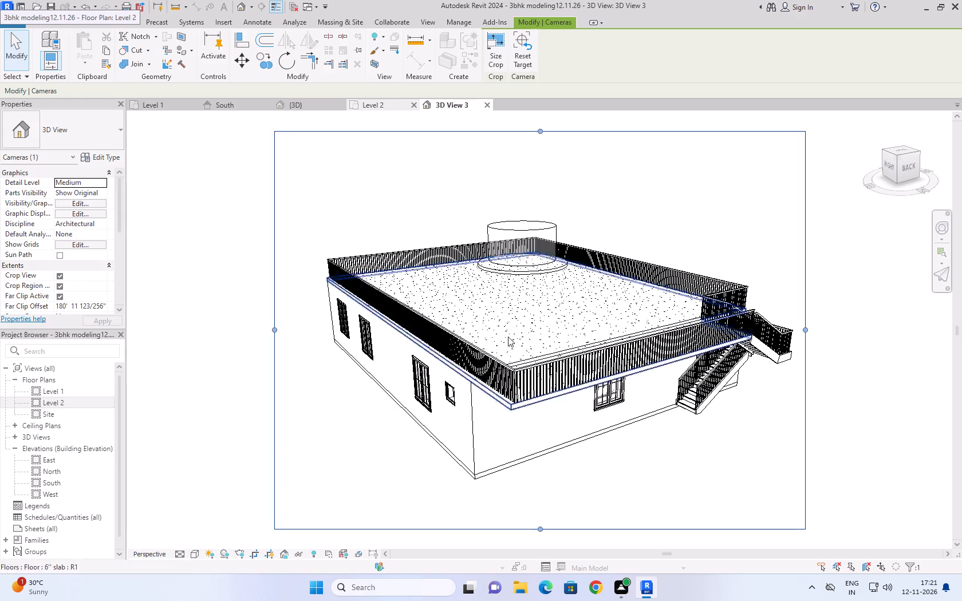
{"action": "middle_click_drag", "start_coordinate": [512, 185], "coordinate": [514, 173]}
{"action": "right_click_drag", "start_coordinate": [519, 166], "coordinate": [514, 212]}
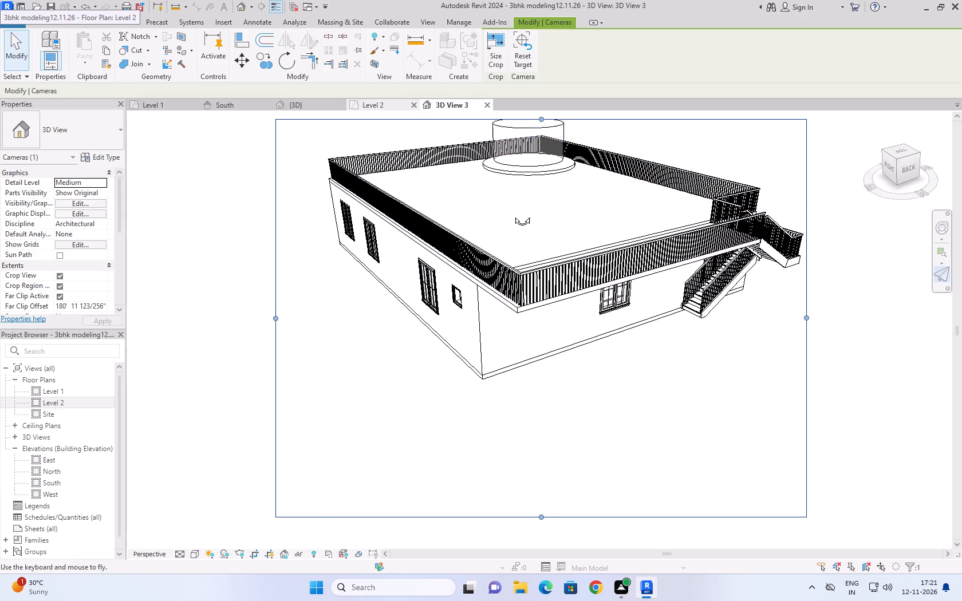
{"action": "right_click_drag", "start_coordinate": [514, 212], "coordinate": [516, 199]}
{"action": "middle_click_drag", "start_coordinate": [458, 155], "coordinate": [455, 176], "text": "shift"}
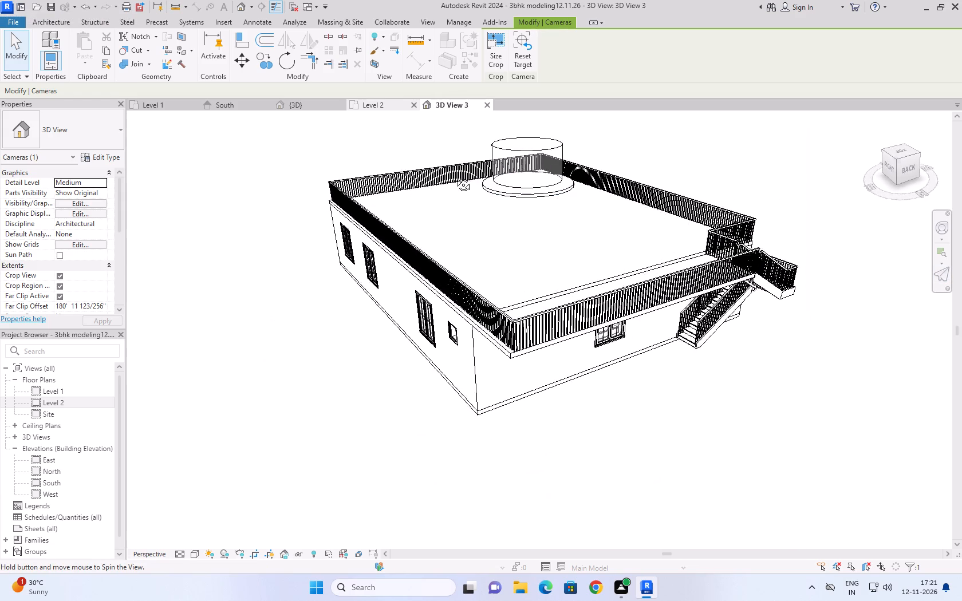
{"action": "middle_click_drag", "start_coordinate": [455, 176], "coordinate": [478, 168], "text": "shift"}
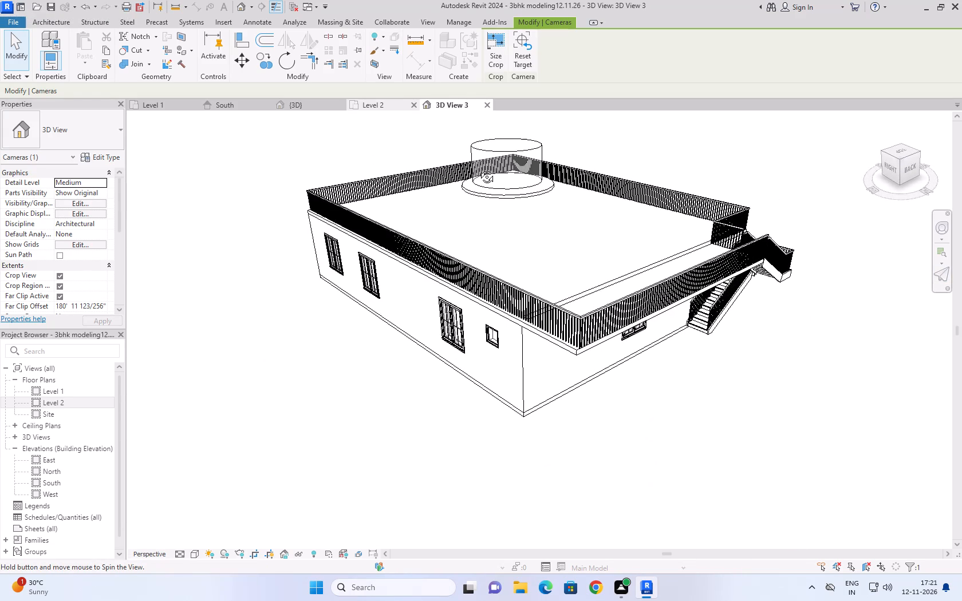
{"action": "middle_click_drag", "start_coordinate": [478, 168], "coordinate": [480, 163], "text": "shift"}
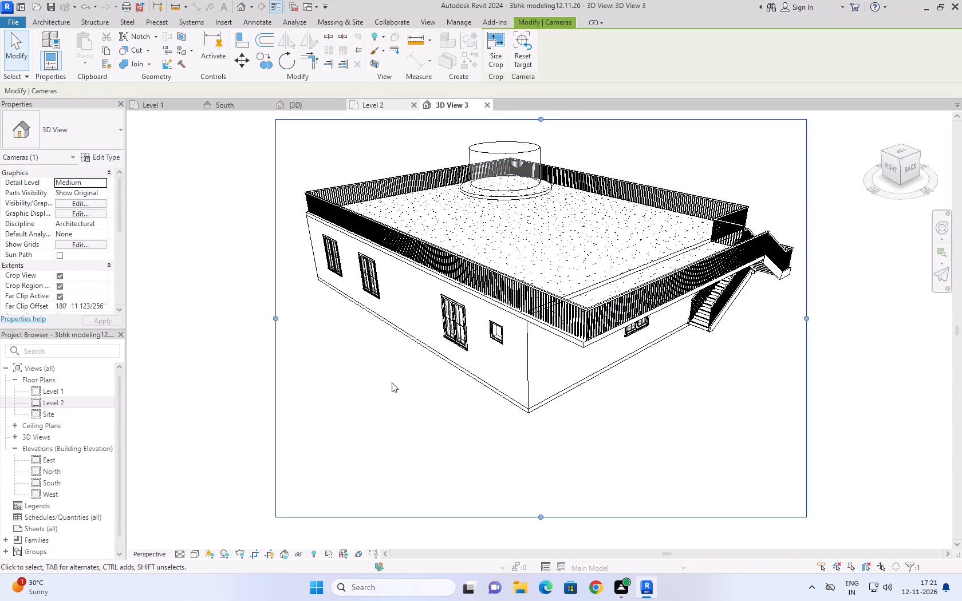
{"action": "type", "text": "rr"}
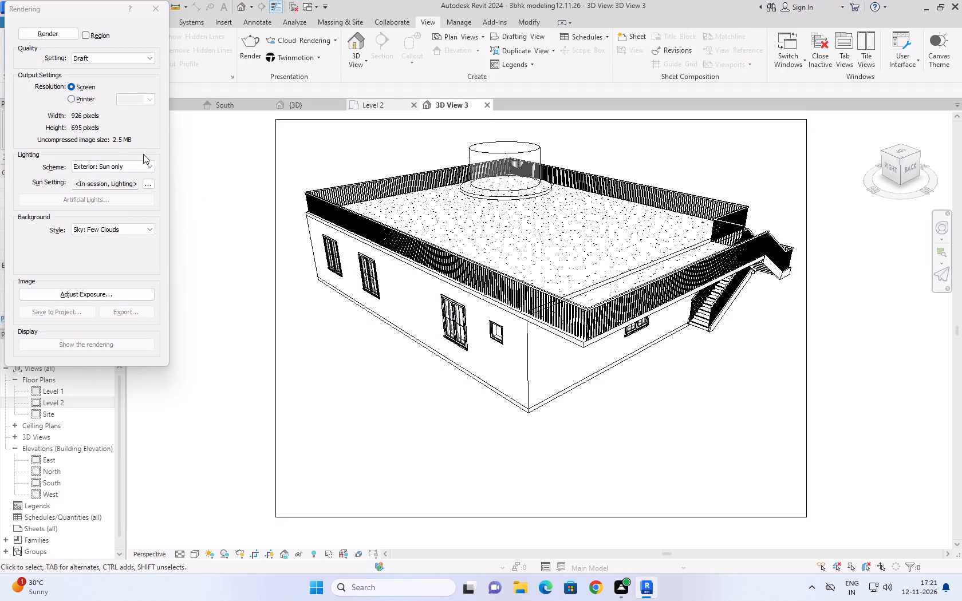
{"action": "left_click", "coordinate": [75, 54]}
{"action": "left_click", "coordinate": [86, 76]}
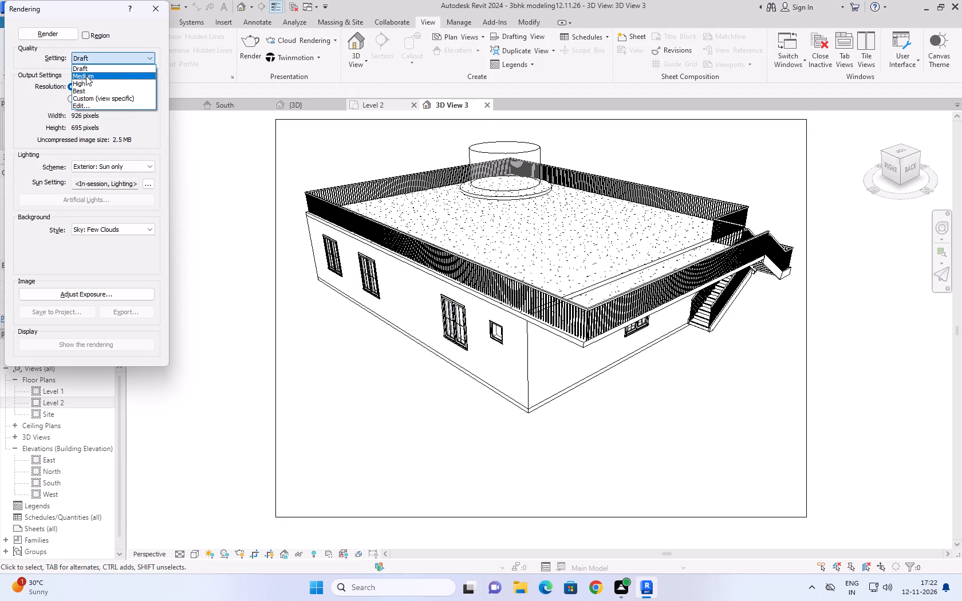
{"action": "left_click", "coordinate": [96, 98]}
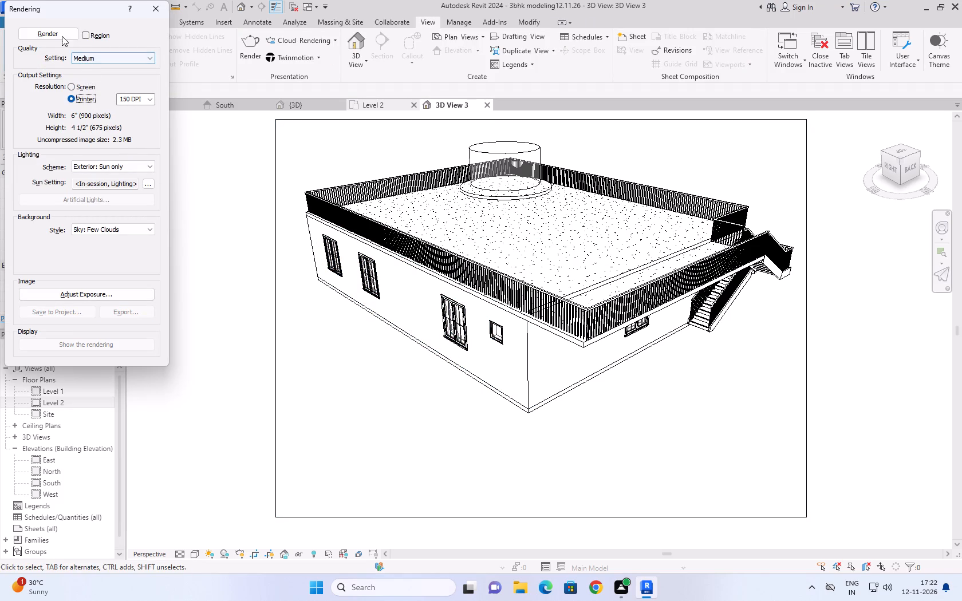
{"action": "left_click", "coordinate": [61, 35]}
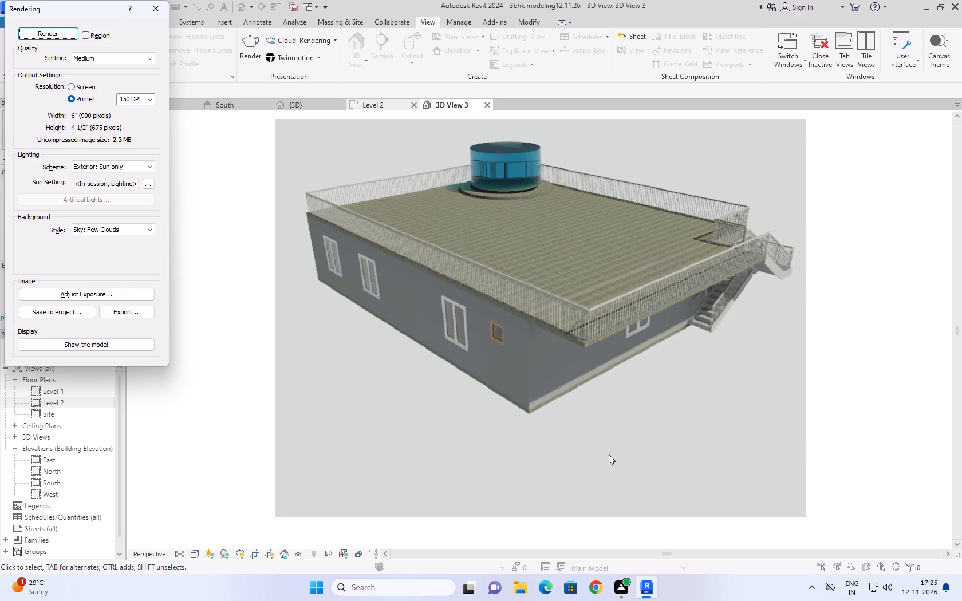
{"action": "right_click_drag", "start_coordinate": [609, 454], "coordinate": [459, 400]}
{"action": "left_click", "coordinate": [152, 7]}
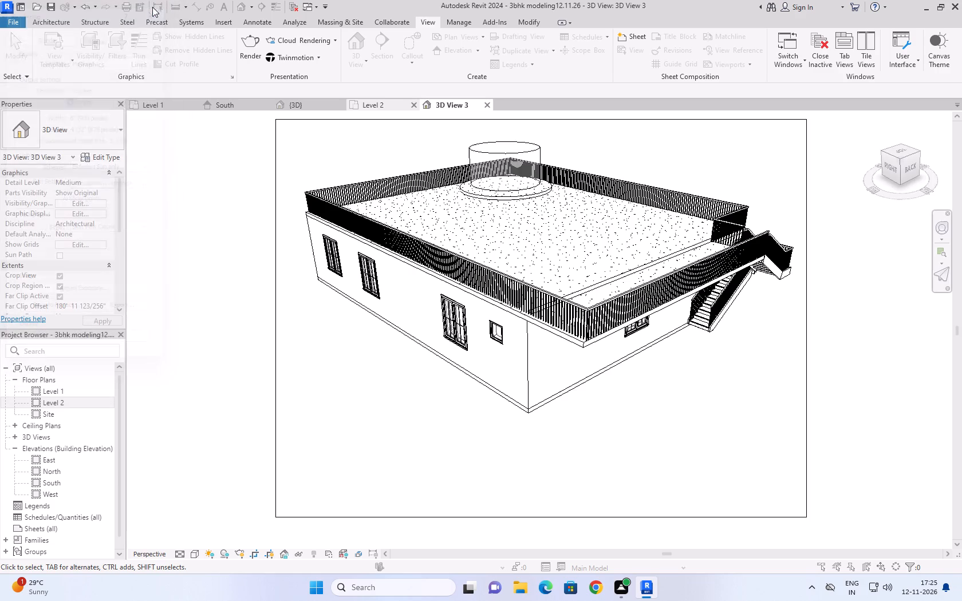
Save the project and render 3D View 3 with the outside staircase and roof railing framed up close.
{"action": "scroll", "coordinate": [435, 380], "scroll_direction": "down", "scroll_amount": 8}
{"action": "scroll", "coordinate": [506, 417], "scroll_direction": "up", "scroll_amount": 4}
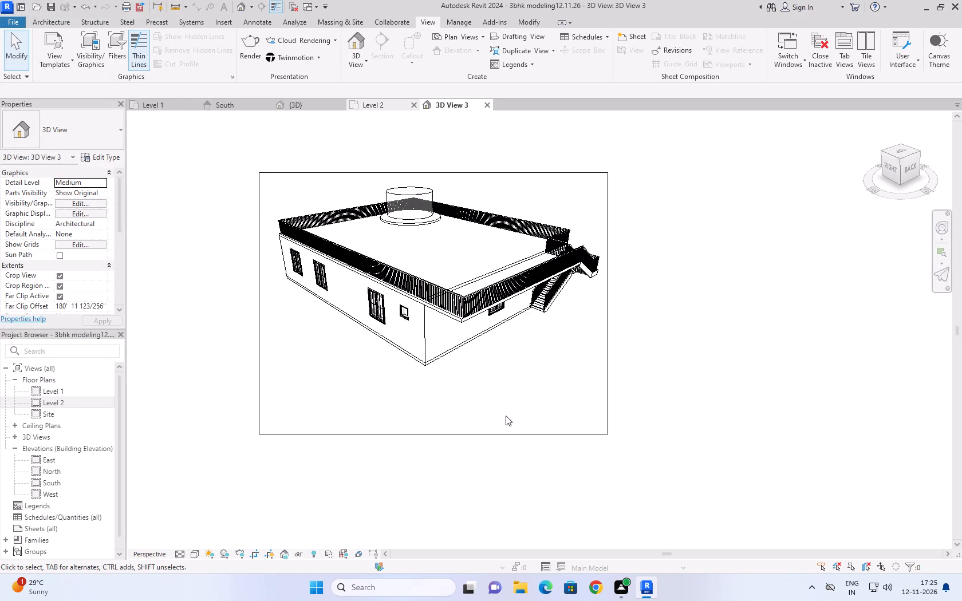
{"action": "scroll", "coordinate": [506, 416], "scroll_direction": "up", "scroll_amount": 5}
{"action": "middle_click_drag", "start_coordinate": [507, 350], "coordinate": [496, 260]}
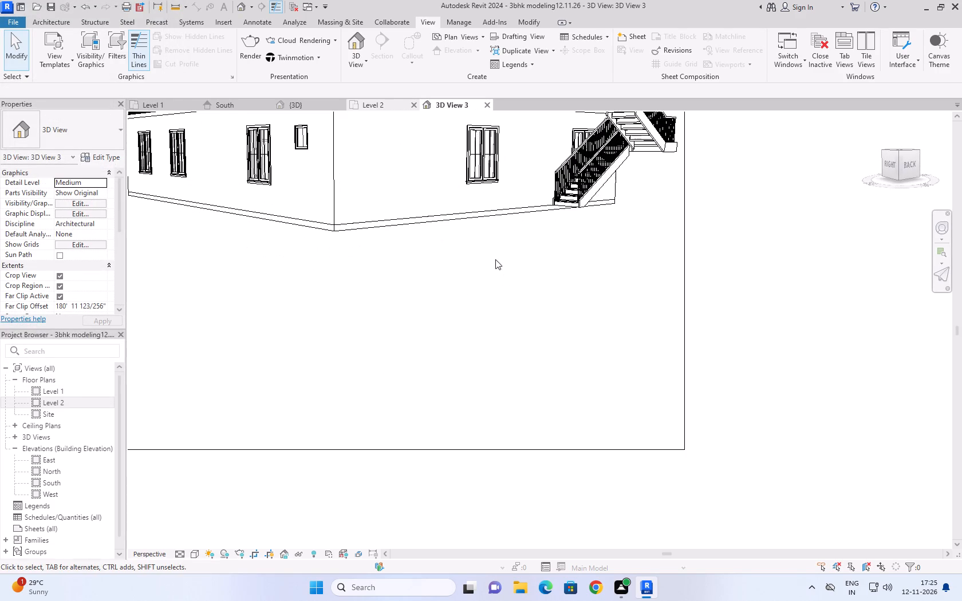
{"action": "middle_click_drag", "start_coordinate": [495, 260], "coordinate": [490, 433]}
{"action": "middle_click_drag", "start_coordinate": [490, 434], "coordinate": [569, 428], "text": "shift"}
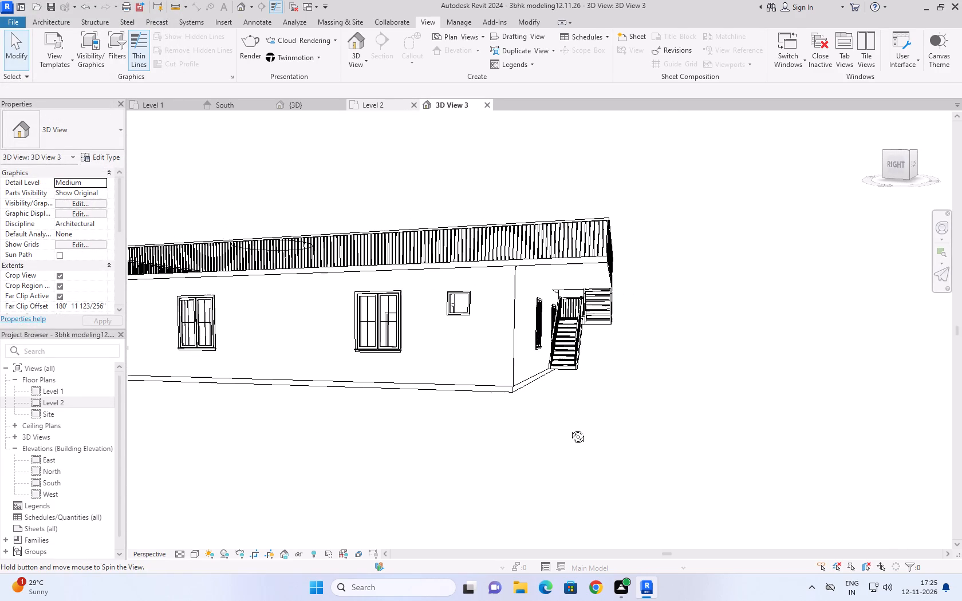
{"action": "middle_click_drag", "start_coordinate": [569, 428], "coordinate": [537, 465], "text": "shift"}
{"action": "scroll", "coordinate": [583, 398], "scroll_direction": "up", "scroll_amount": 4}
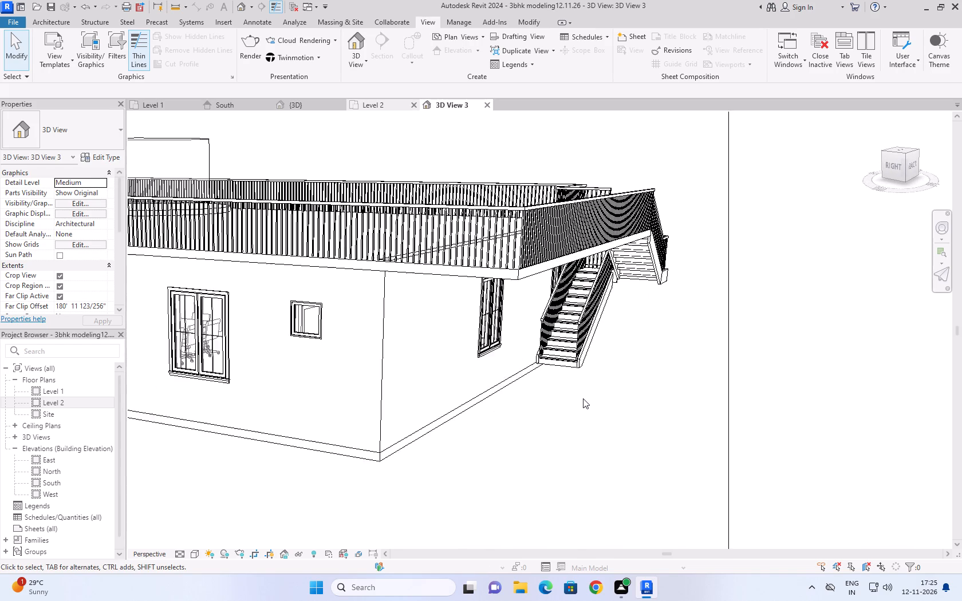
{"action": "scroll", "coordinate": [583, 398], "scroll_direction": "up", "scroll_amount": 3}
{"action": "middle_click_drag", "start_coordinate": [591, 375], "coordinate": [578, 501]}
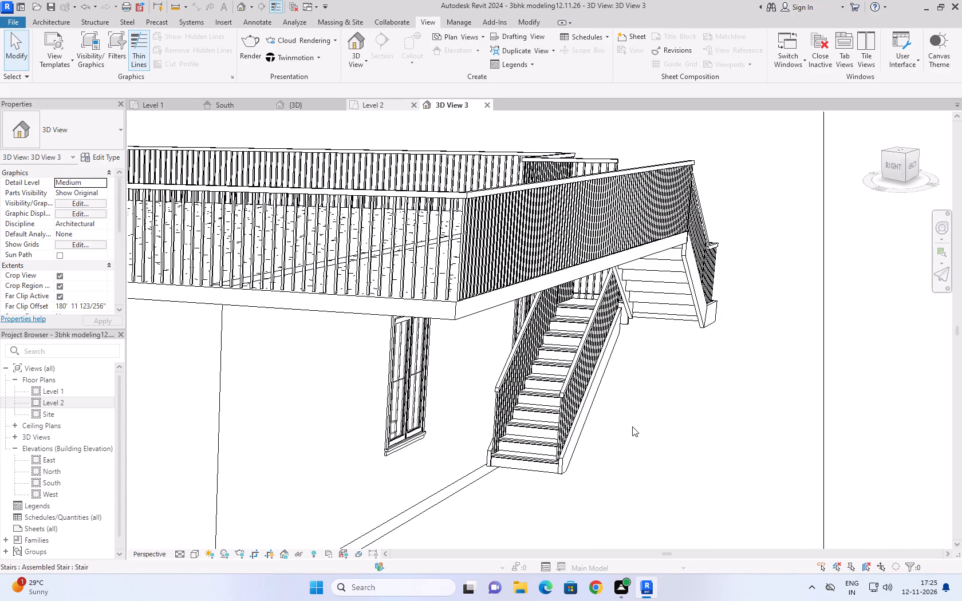
{"action": "type", "text": "rr"}
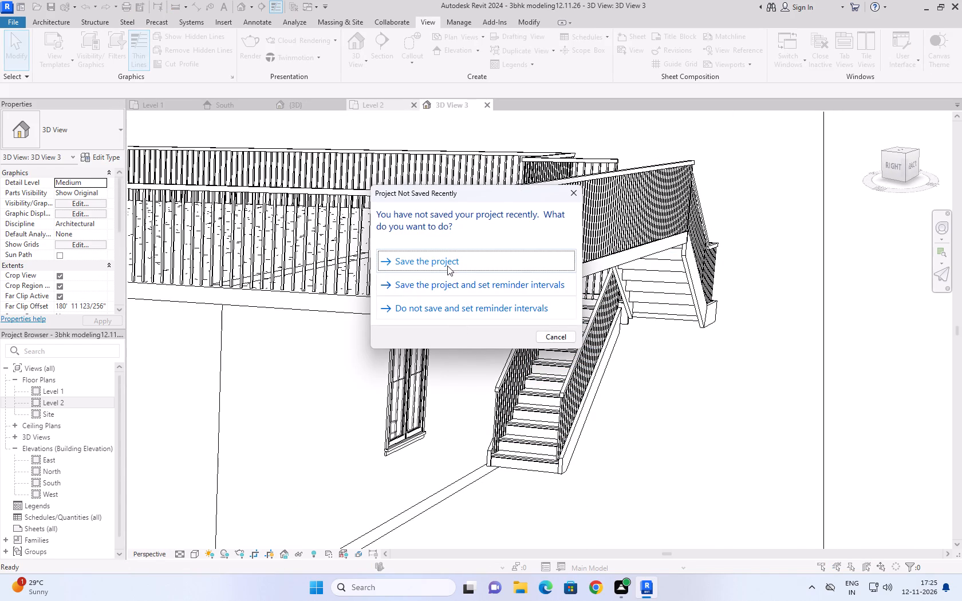
{"action": "left_click", "coordinate": [447, 266]}
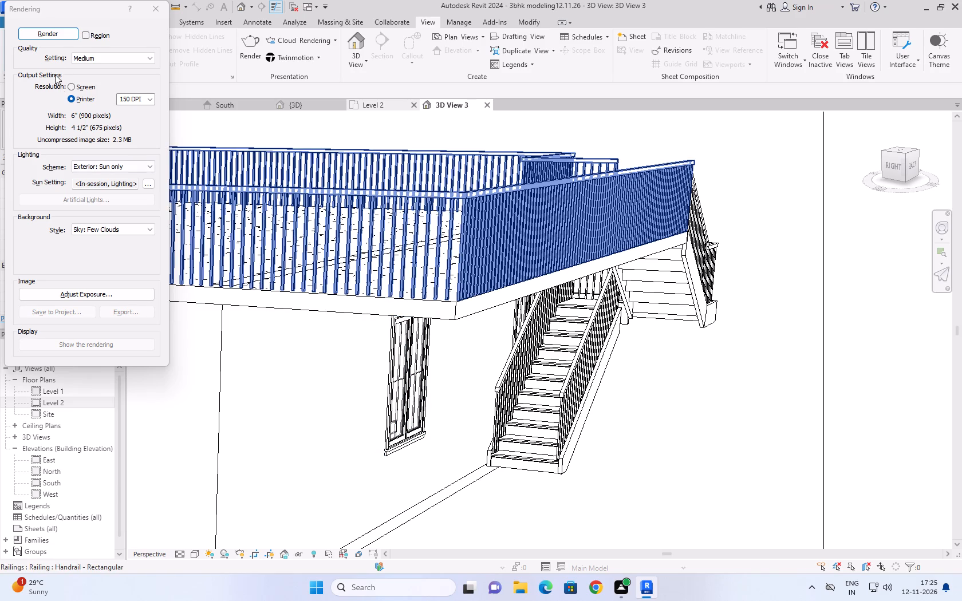
{"action": "left_click", "coordinate": [52, 41]}
{"action": "left_click", "coordinate": [52, 36]}
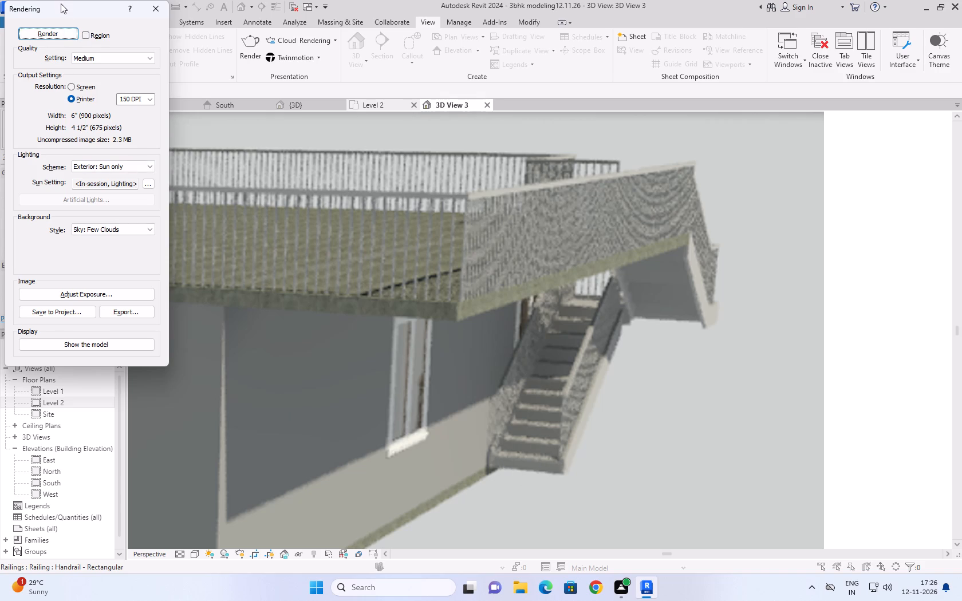
Inspect the staircase rendering, then close it and the 3D View 3 camera view.
{"action": "left_click_drag", "start_coordinate": [61, 3], "coordinate": [60, 33]}
{"action": "left_click", "coordinate": [60, 33]}
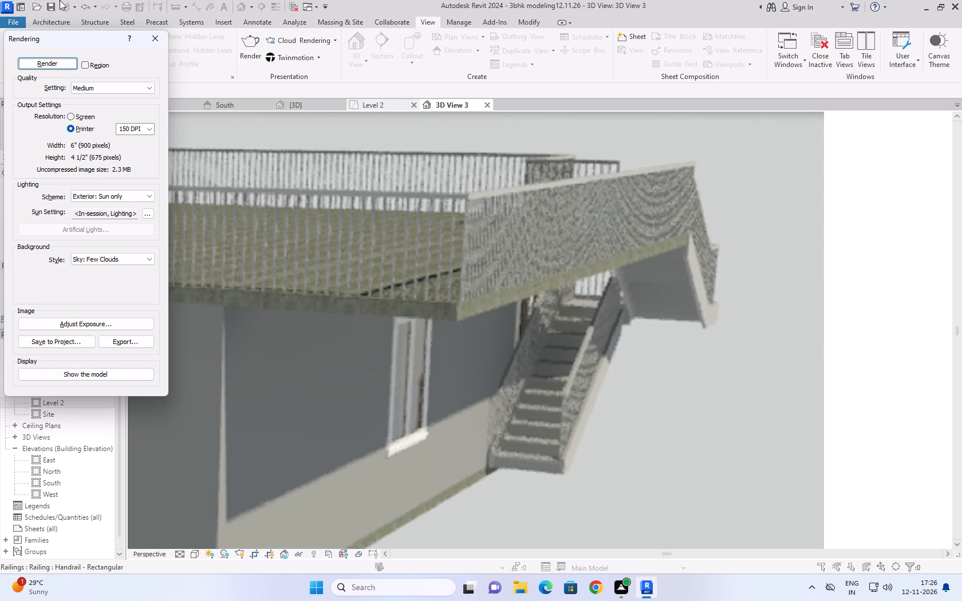
{"action": "left_click_drag", "start_coordinate": [54, 37], "coordinate": [53, 27]}
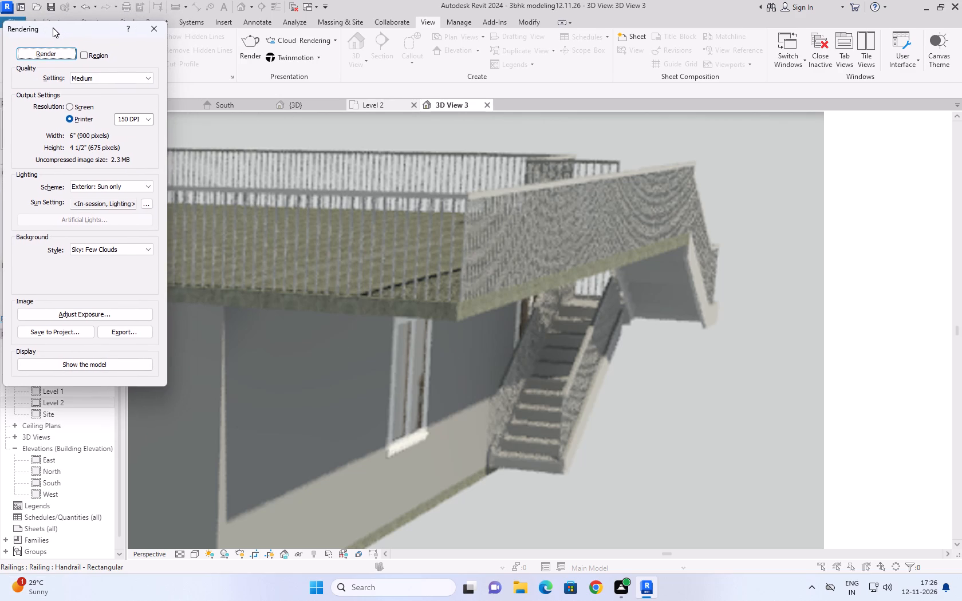
{"action": "left_click_drag", "start_coordinate": [53, 27], "coordinate": [53, 29]}
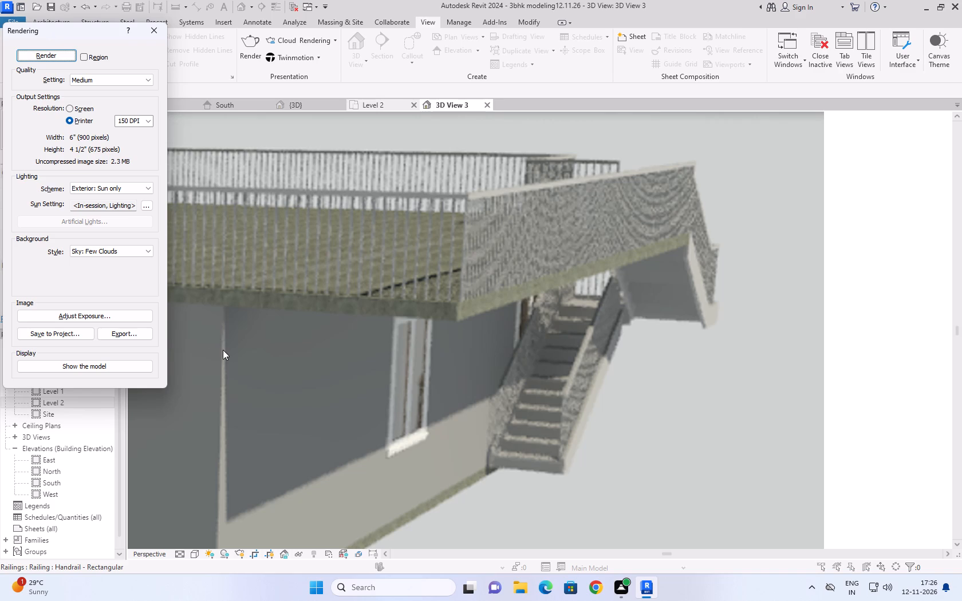
{"action": "left_click", "coordinate": [143, 32]}
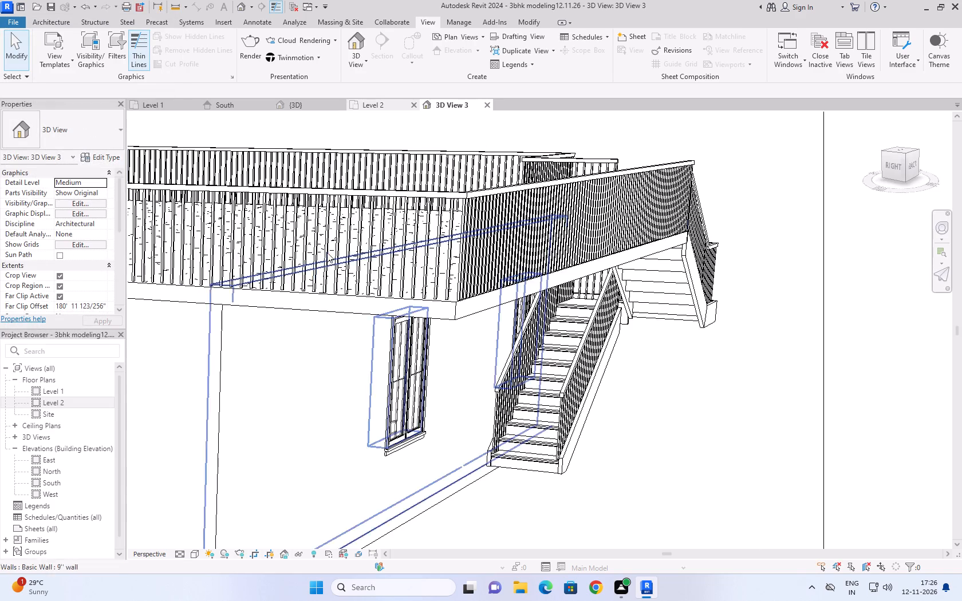
{"action": "scroll", "coordinate": [327, 252], "scroll_direction": "down", "scroll_amount": 8}
{"action": "left_click", "coordinate": [483, 106]}
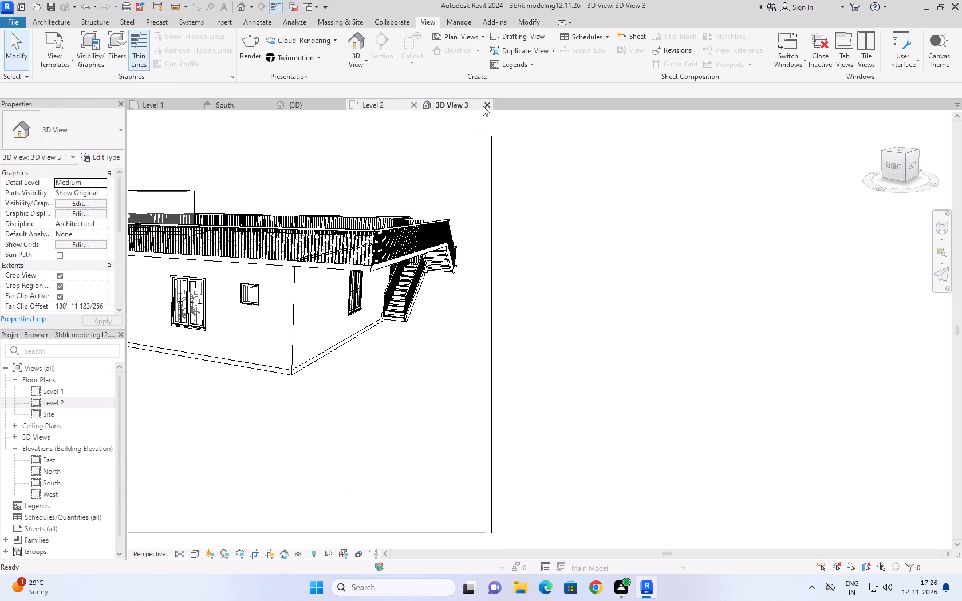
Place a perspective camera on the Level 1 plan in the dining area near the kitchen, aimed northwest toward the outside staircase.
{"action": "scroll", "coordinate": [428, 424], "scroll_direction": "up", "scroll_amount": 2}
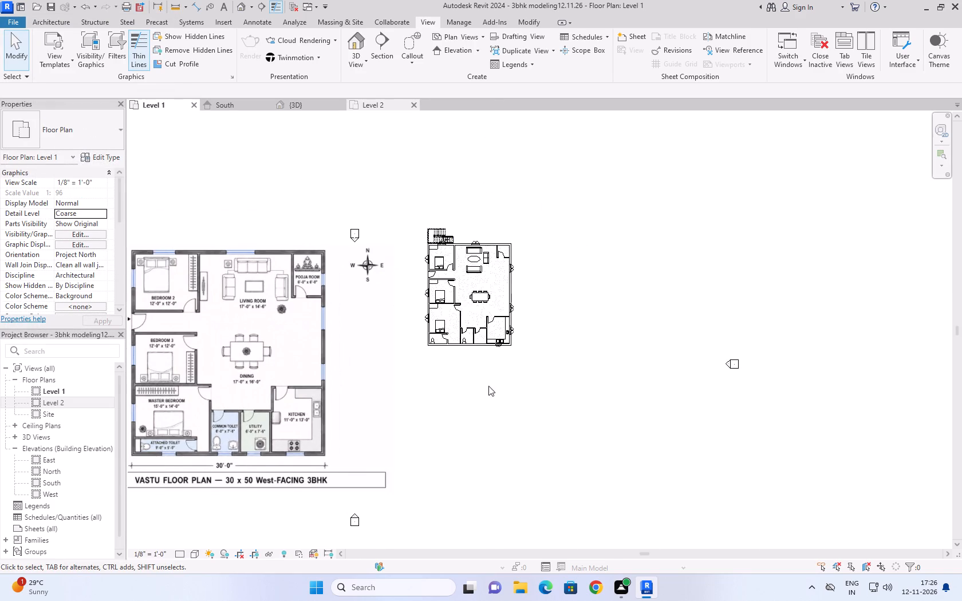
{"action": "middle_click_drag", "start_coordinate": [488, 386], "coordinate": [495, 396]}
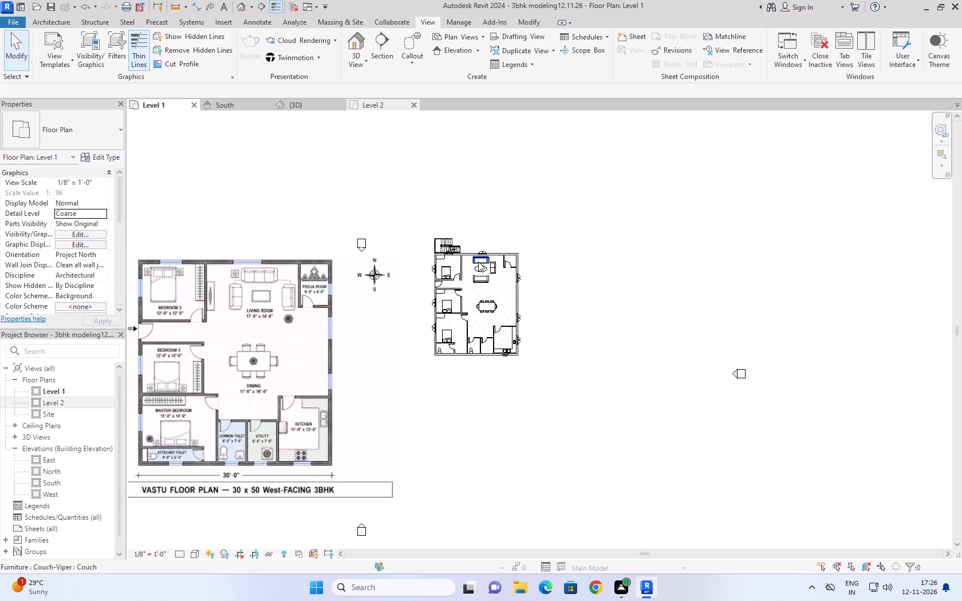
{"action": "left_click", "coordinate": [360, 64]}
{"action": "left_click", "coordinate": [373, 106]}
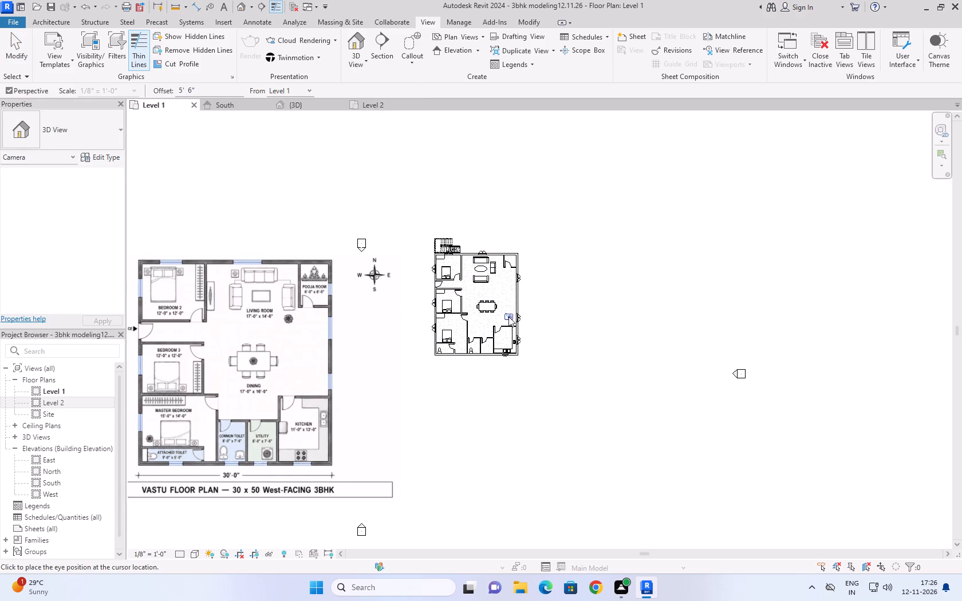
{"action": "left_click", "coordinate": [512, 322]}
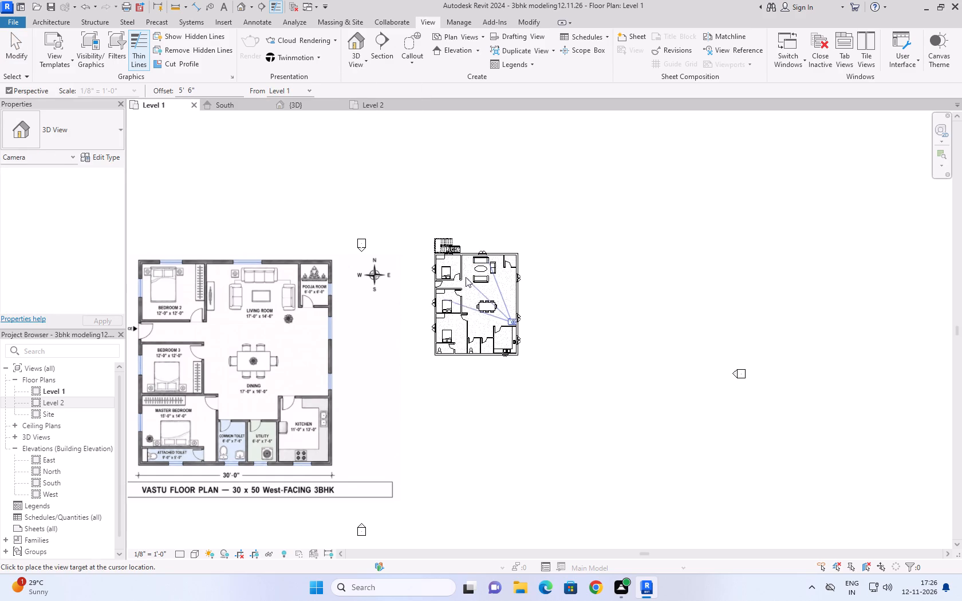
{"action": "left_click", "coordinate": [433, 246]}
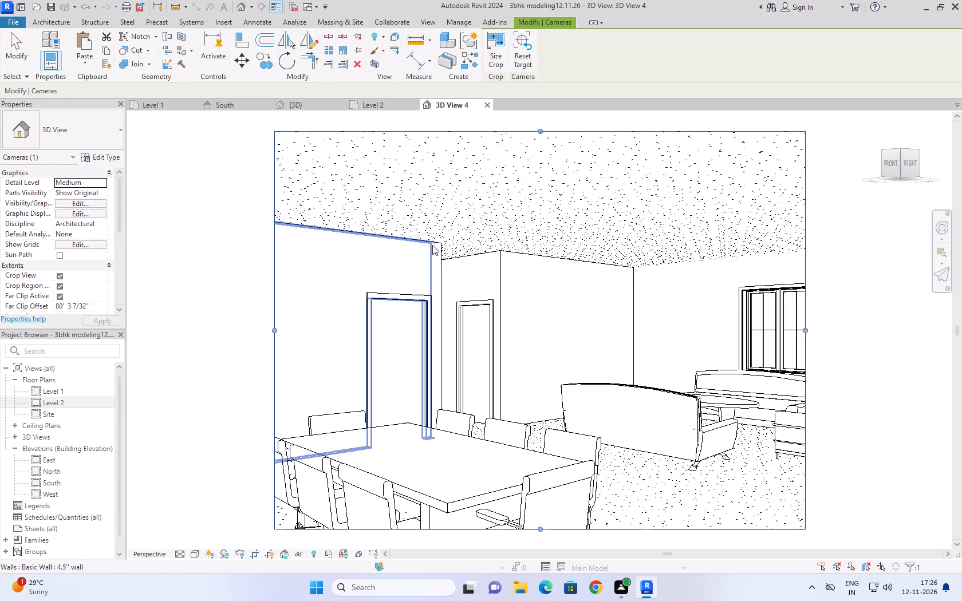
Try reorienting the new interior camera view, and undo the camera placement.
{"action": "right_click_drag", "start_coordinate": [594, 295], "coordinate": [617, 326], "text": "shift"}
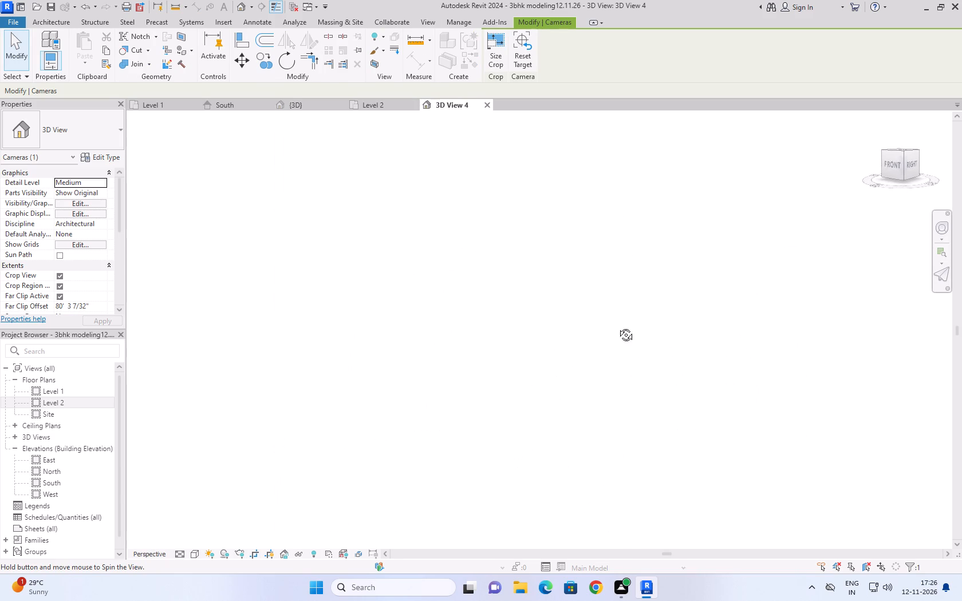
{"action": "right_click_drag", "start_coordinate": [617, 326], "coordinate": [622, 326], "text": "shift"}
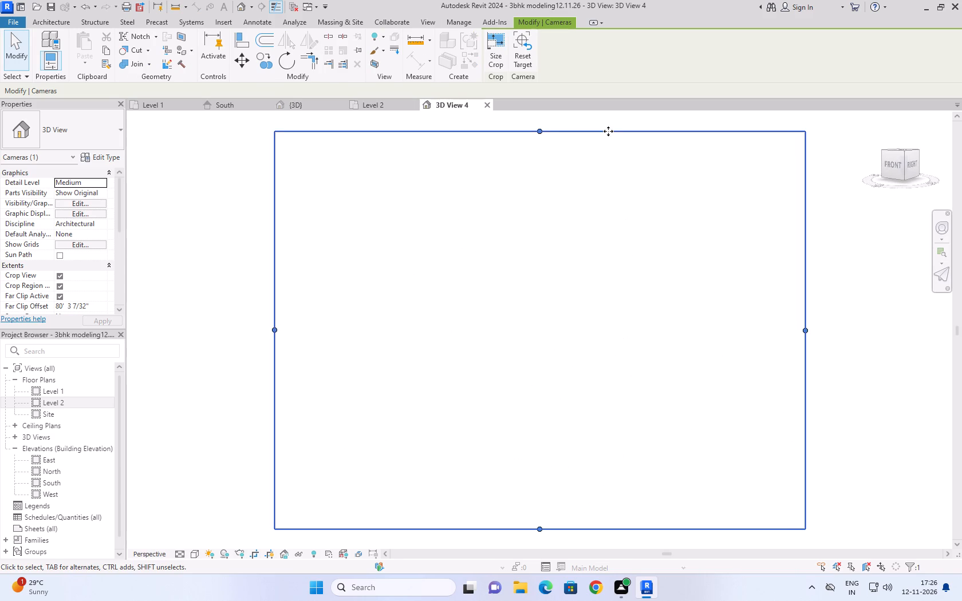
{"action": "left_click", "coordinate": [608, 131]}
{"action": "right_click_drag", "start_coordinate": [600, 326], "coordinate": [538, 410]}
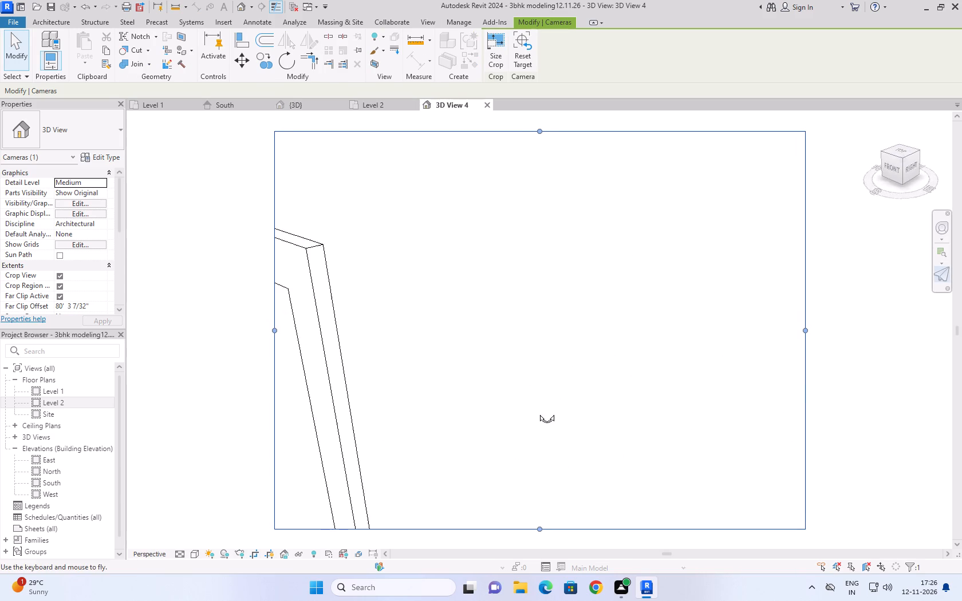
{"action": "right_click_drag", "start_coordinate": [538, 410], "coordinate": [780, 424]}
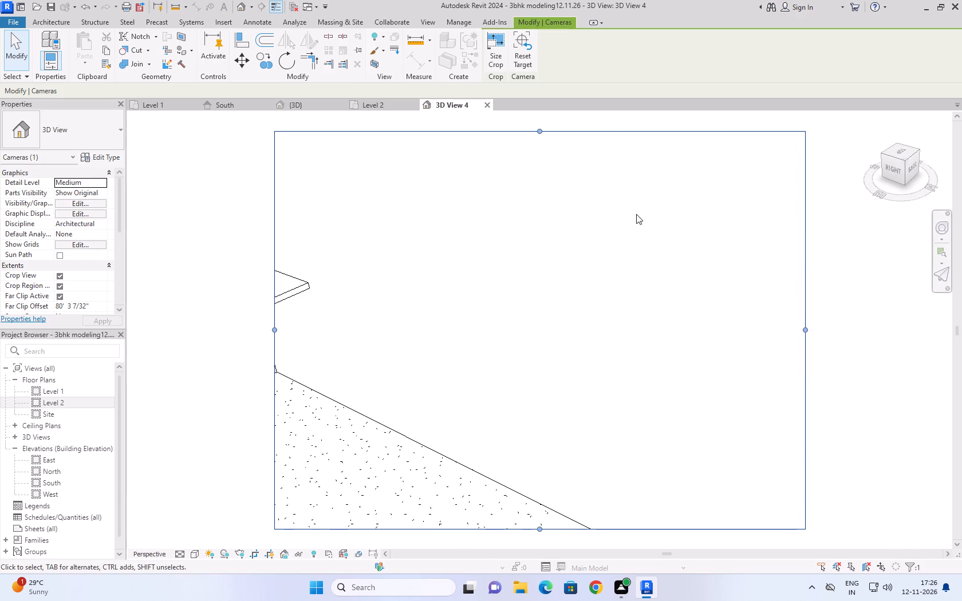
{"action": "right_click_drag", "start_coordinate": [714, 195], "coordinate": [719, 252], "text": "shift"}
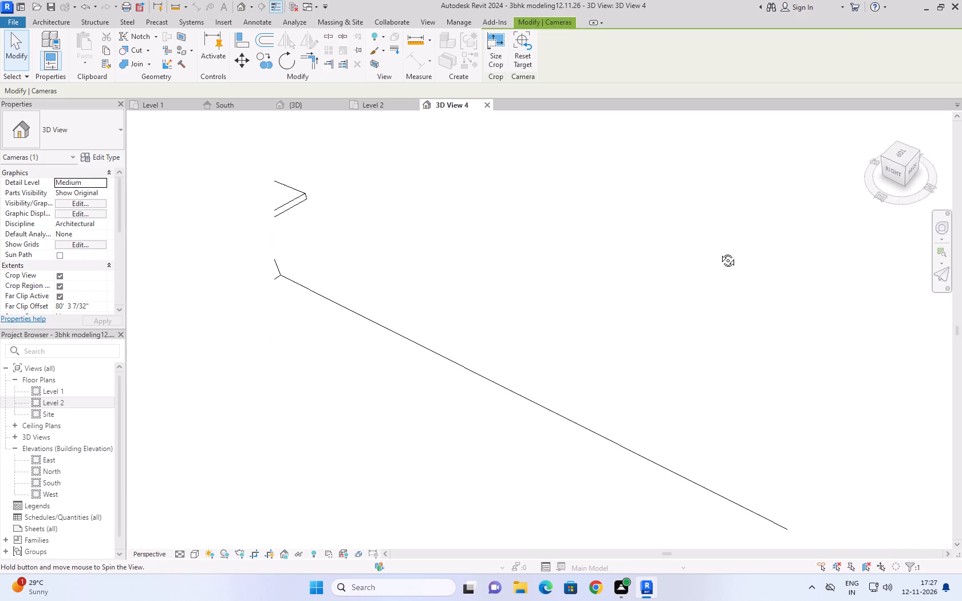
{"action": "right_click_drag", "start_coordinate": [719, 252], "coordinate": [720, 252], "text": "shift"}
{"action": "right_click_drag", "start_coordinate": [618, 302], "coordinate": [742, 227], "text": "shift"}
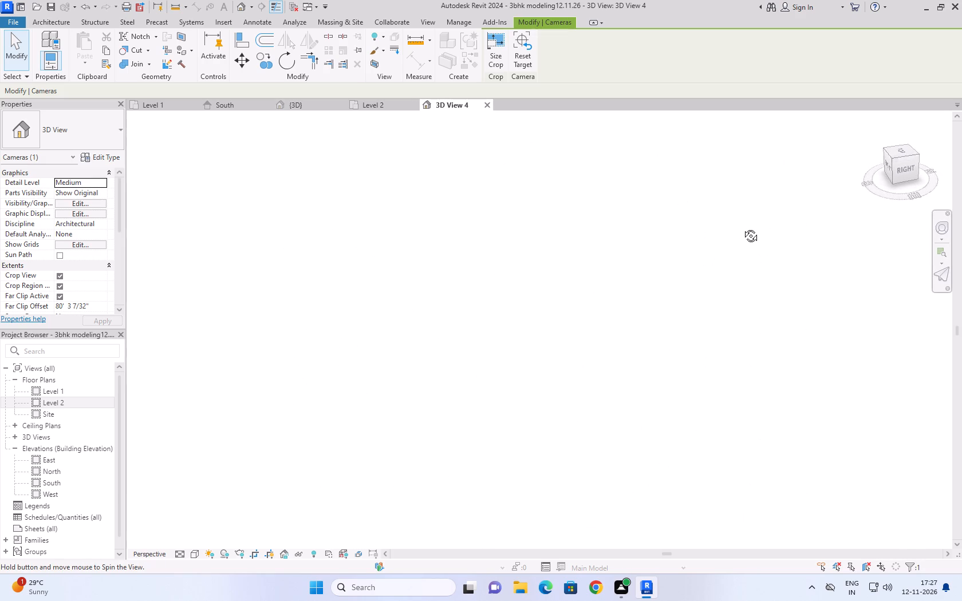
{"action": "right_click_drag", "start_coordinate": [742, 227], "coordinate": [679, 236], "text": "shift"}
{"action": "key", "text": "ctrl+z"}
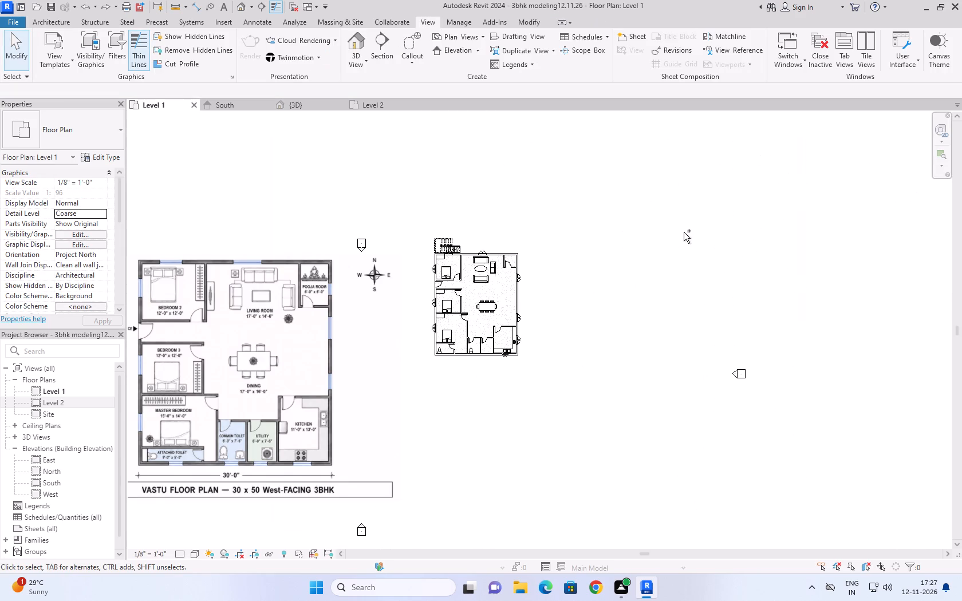
Place a perspective camera on the Level 1 plan just north of the kitchen, aimed north-northwest across the dining and living areas.
{"action": "left_click", "coordinate": [364, 70]}
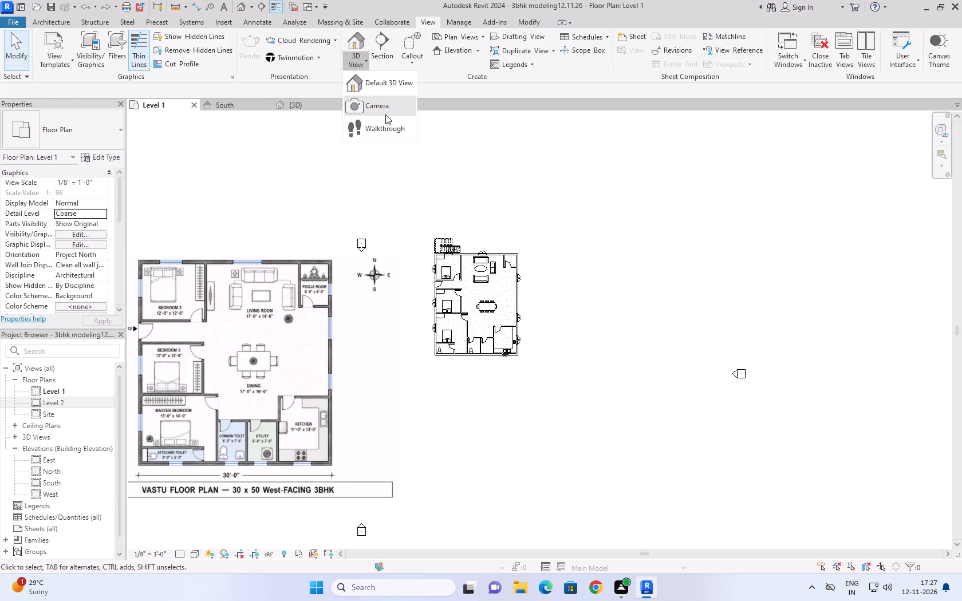
{"action": "left_click", "coordinate": [386, 115]}
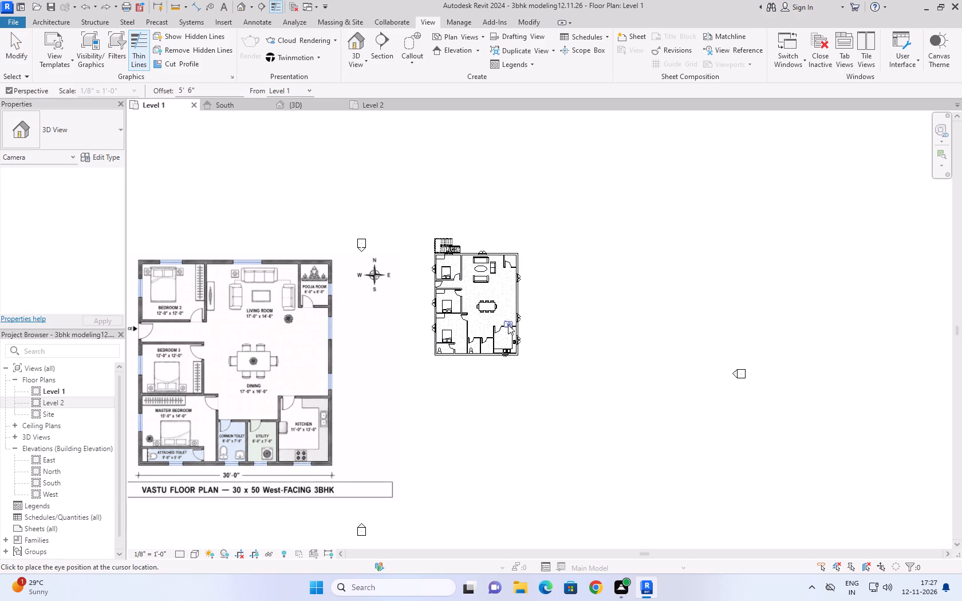
{"action": "left_click", "coordinate": [507, 319]}
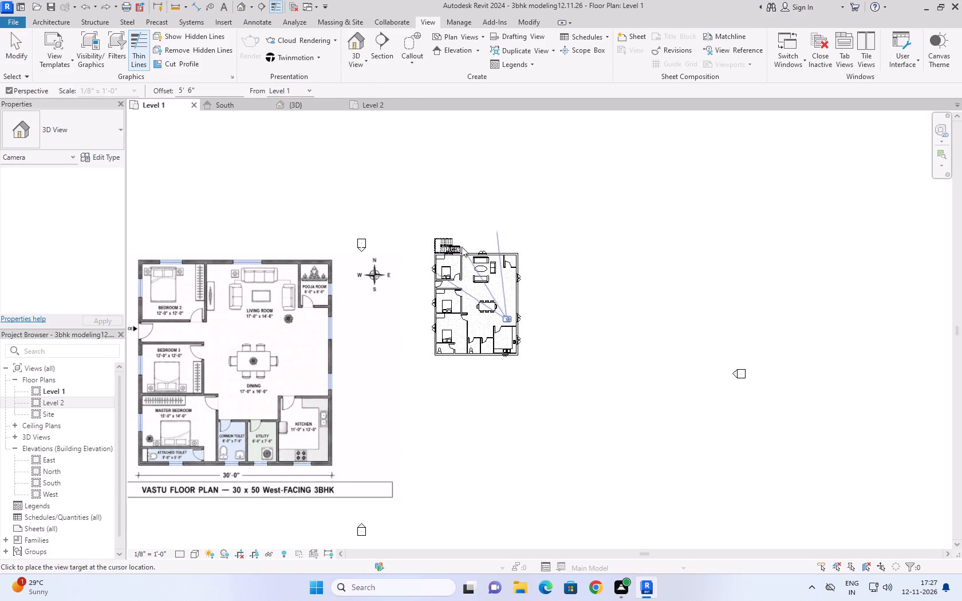
{"action": "left_click", "coordinate": [460, 247]}
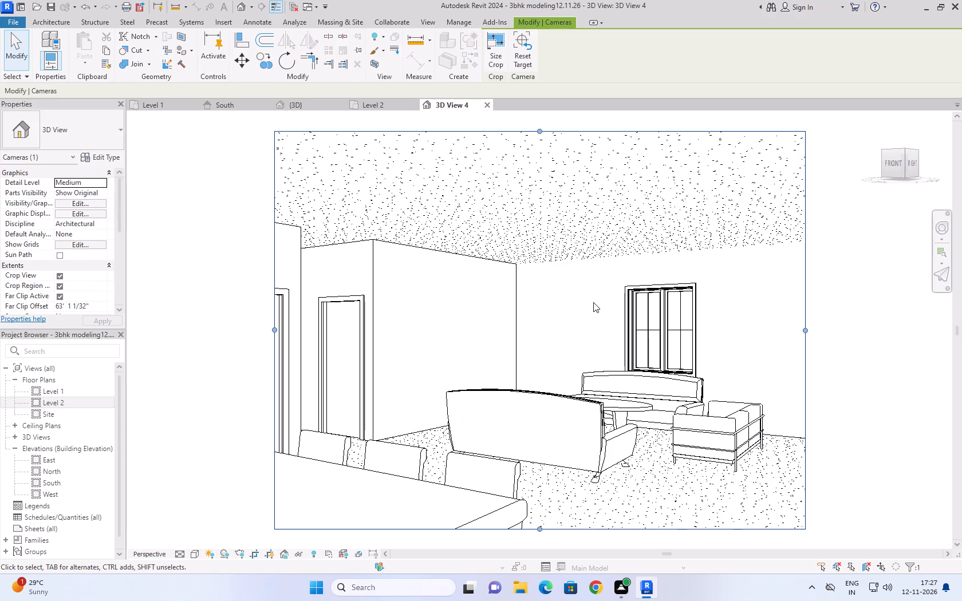
Orbit the interior camera view to look slightly down on the living room sofas, oval table and window.
{"action": "right_click_drag", "start_coordinate": [593, 302], "coordinate": [586, 341], "text": "shift"}
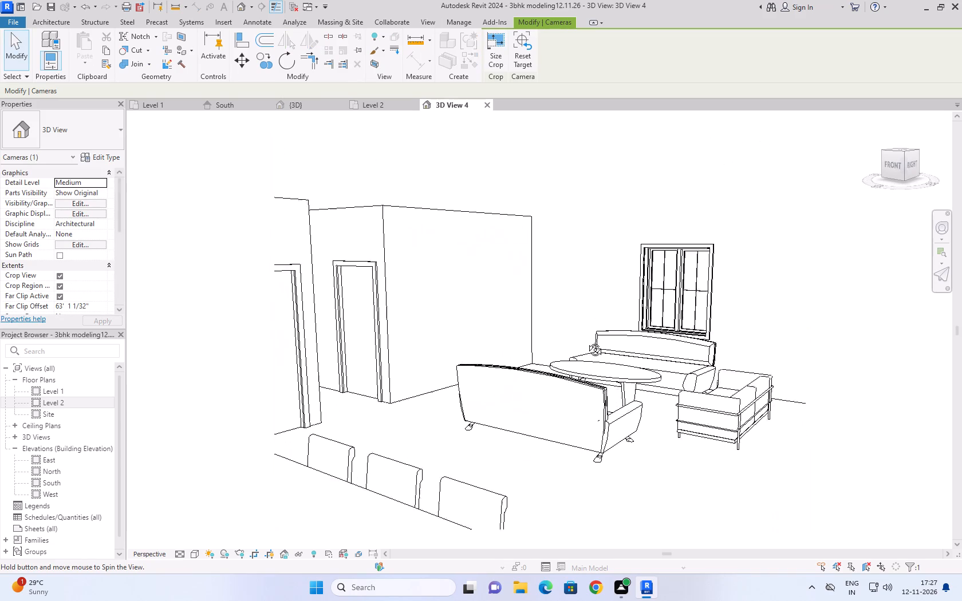
{"action": "right_click_drag", "start_coordinate": [586, 341], "coordinate": [562, 353], "text": "shift"}
{"action": "right_click", "coordinate": [562, 362], "text": "shift"}
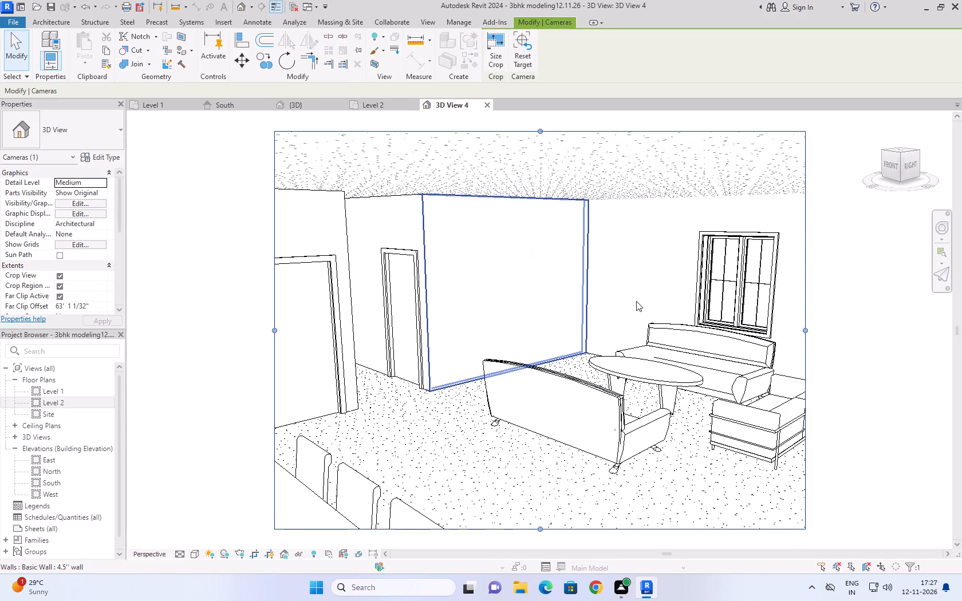
{"action": "right_click_drag", "start_coordinate": [636, 301], "coordinate": [671, 343], "text": "shift"}
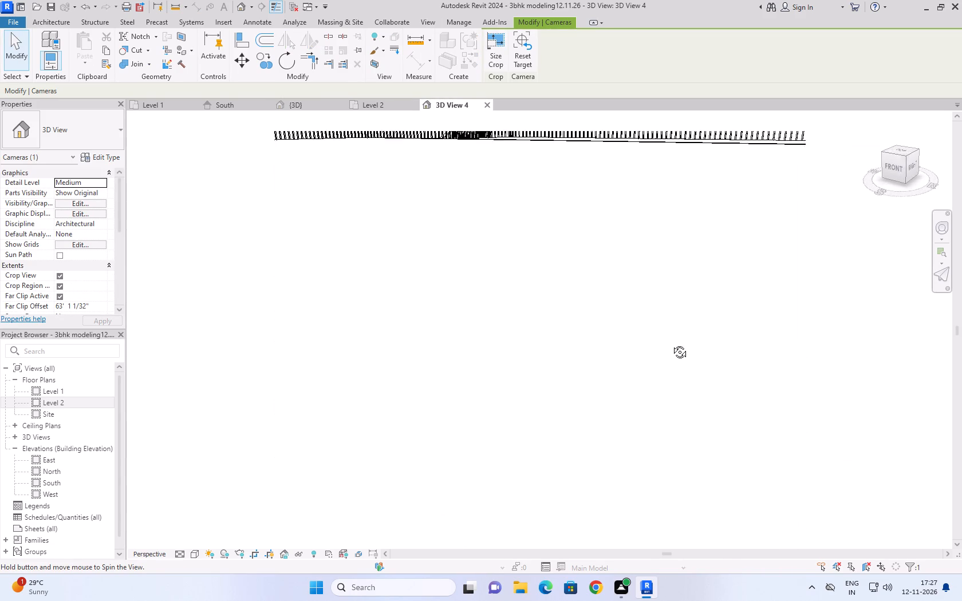
{"action": "right_click_drag", "start_coordinate": [671, 343], "coordinate": [660, 299], "text": "shift"}
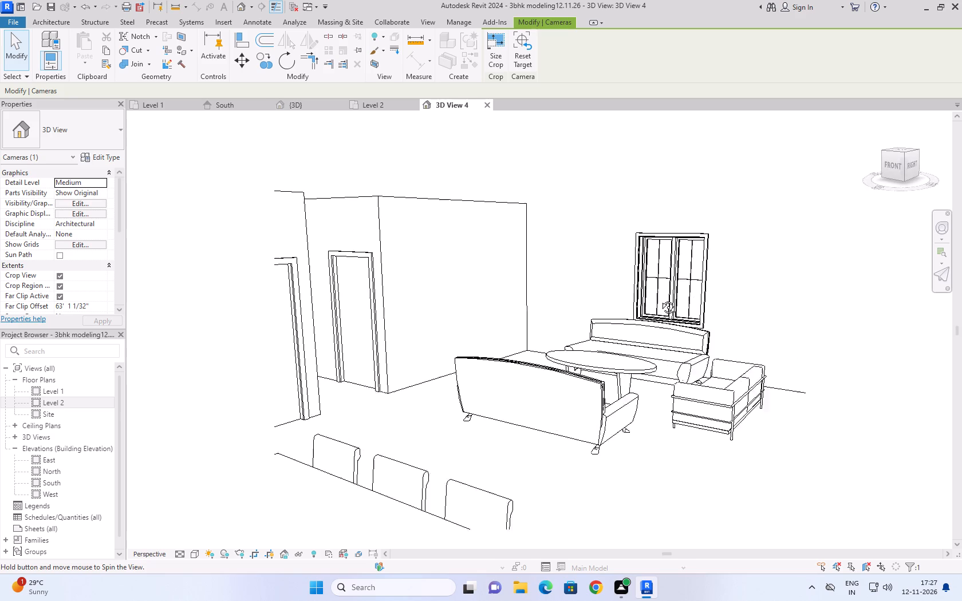
{"action": "right_click_drag", "start_coordinate": [660, 299], "coordinate": [648, 321], "text": "shift"}
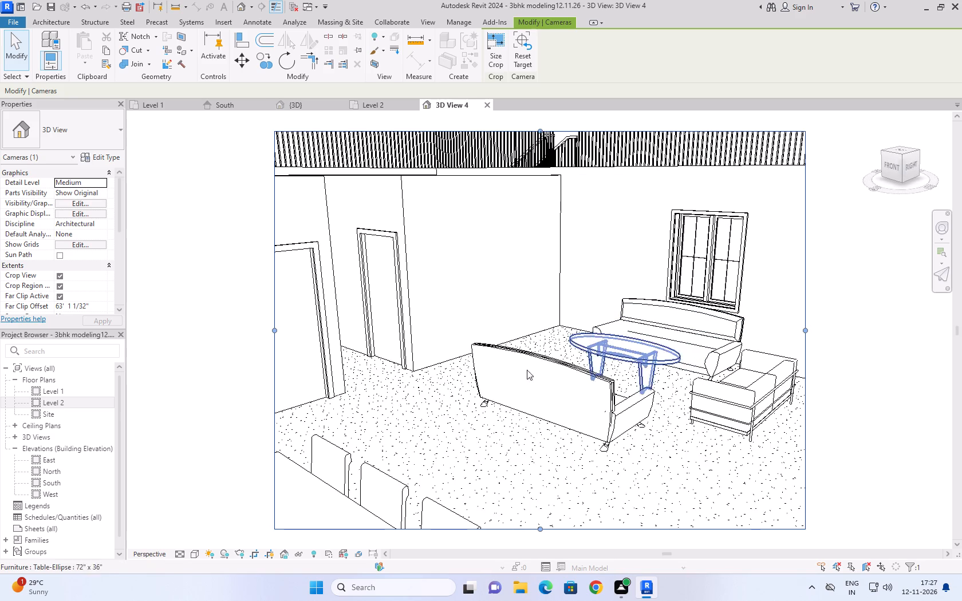
{"action": "right_click", "coordinate": [440, 404], "text": "shift"}
{"action": "right_click_drag", "start_coordinate": [445, 406], "coordinate": [458, 402]}
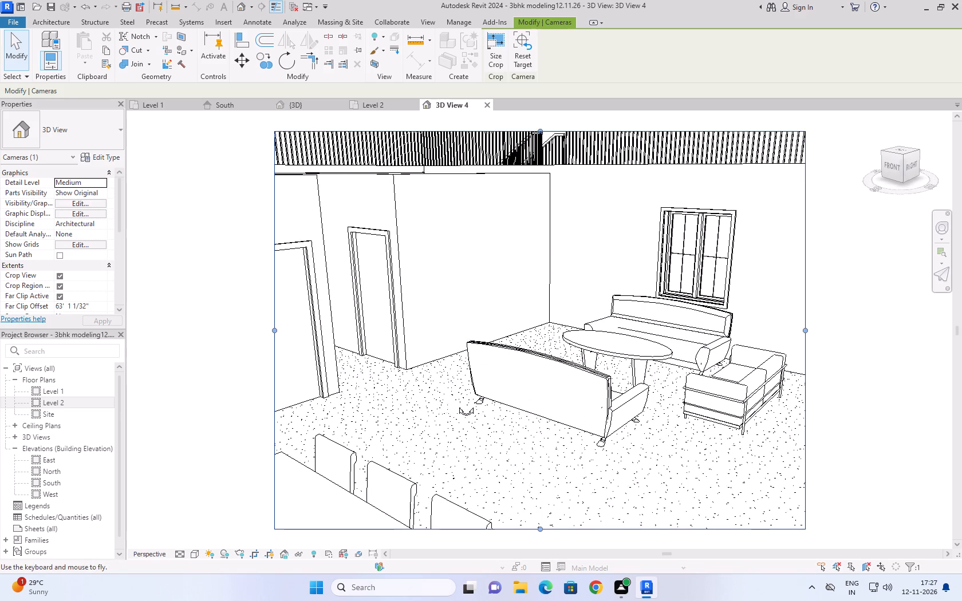
{"action": "right_click_drag", "start_coordinate": [458, 402], "coordinate": [555, 366]}
{"action": "scroll", "coordinate": [555, 366], "scroll_direction": "up", "scroll_amount": 3, "text": "shift"}
{"action": "scroll", "coordinate": [555, 366], "scroll_direction": "up", "scroll_amount": 5}
{"action": "scroll", "coordinate": [555, 366], "scroll_direction": "down", "scroll_amount": 8}
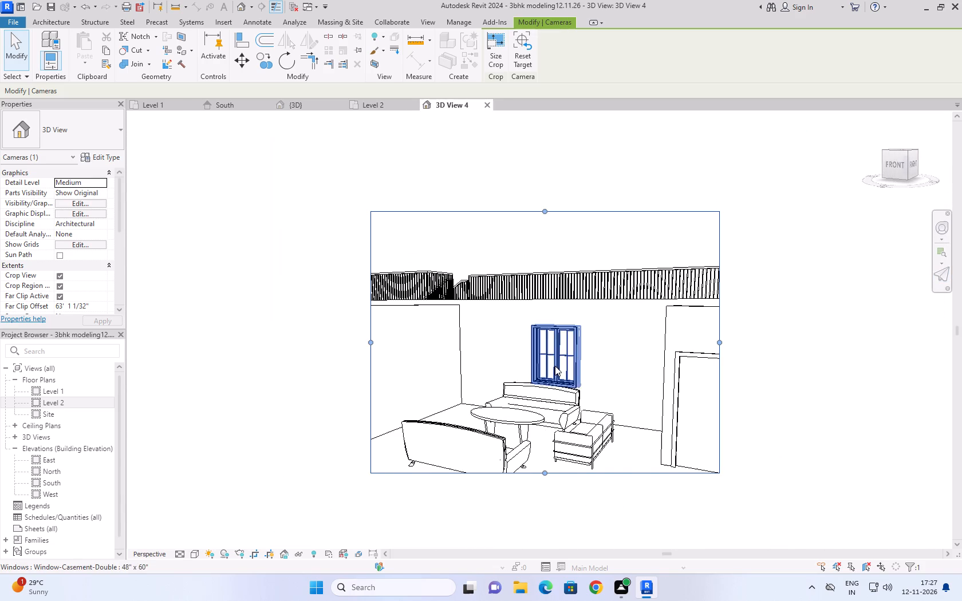
Extend the view's crop region downward to include more floor, and reorient the camera to frame the seating, window and door.
{"action": "left_click_drag", "start_coordinate": [543, 470], "coordinate": [538, 564]}
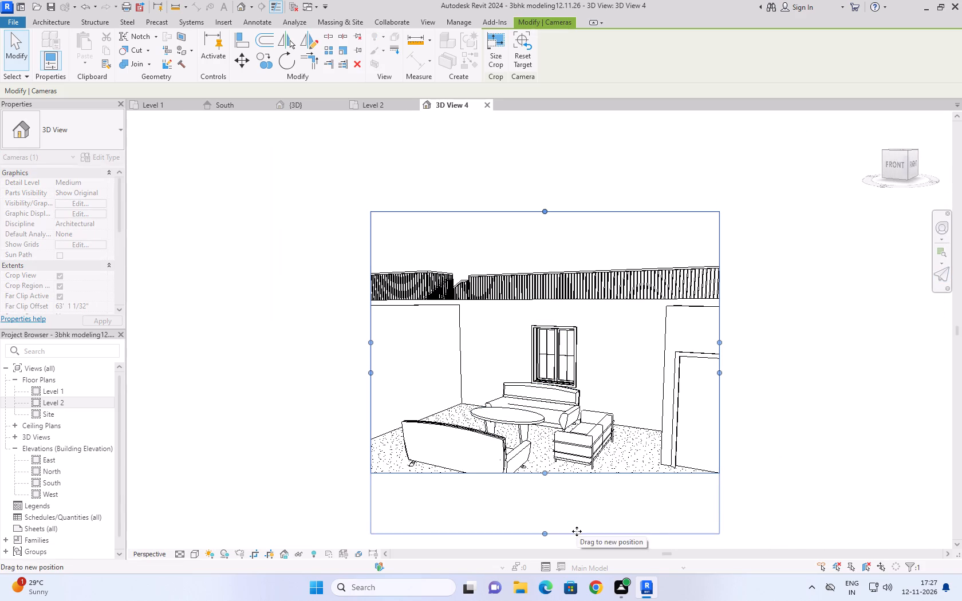
{"action": "left_click", "coordinate": [577, 531]}
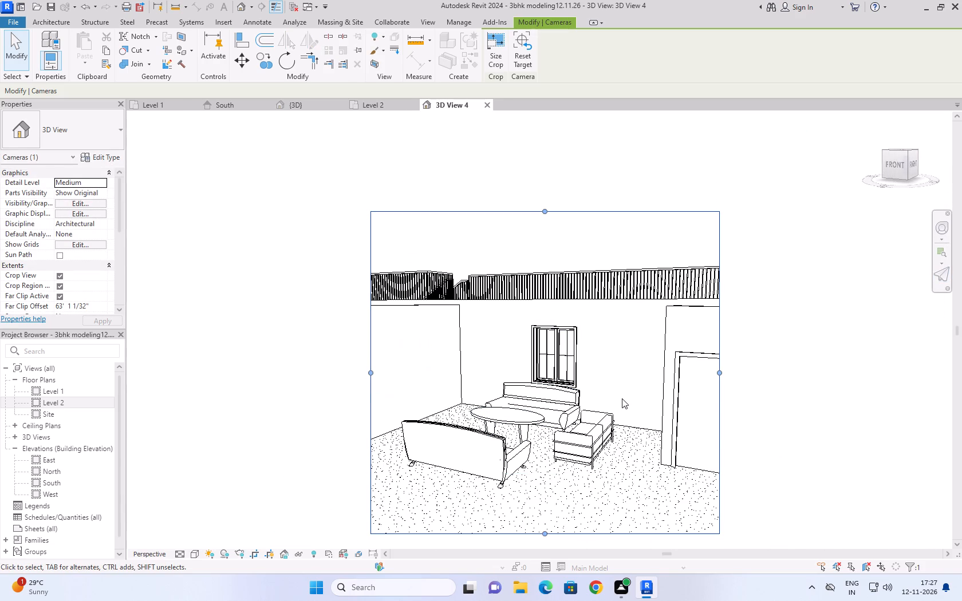
{"action": "right_click_drag", "start_coordinate": [622, 398], "coordinate": [566, 446], "text": "shift"}
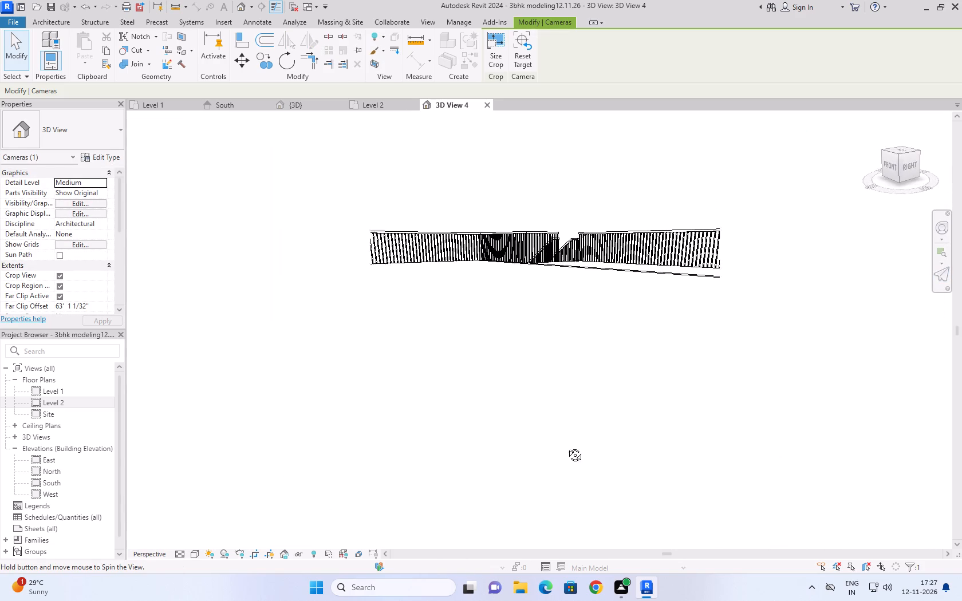
{"action": "right_click_drag", "start_coordinate": [566, 446], "coordinate": [651, 392], "text": "shift"}
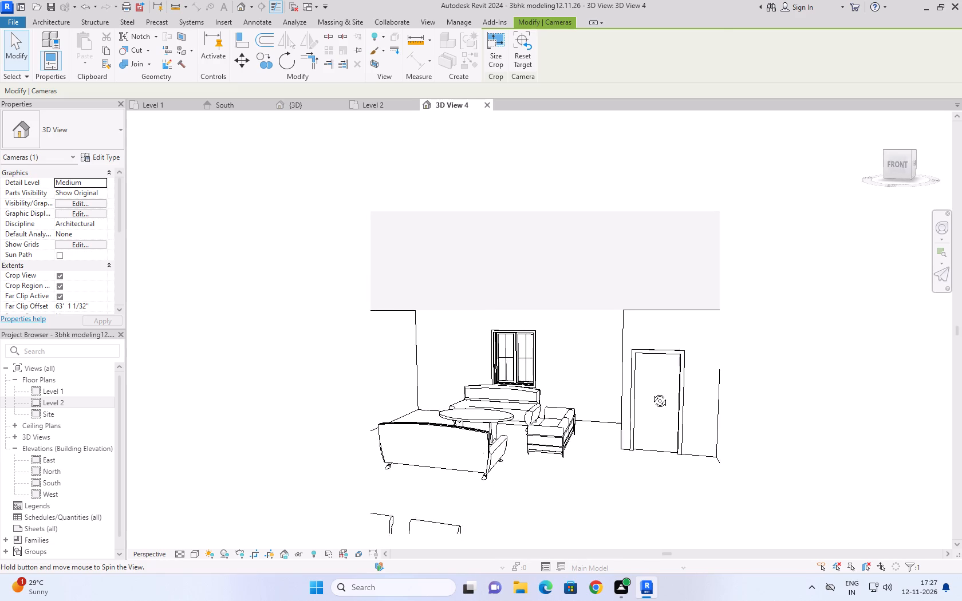
{"action": "right_click_drag", "start_coordinate": [651, 392], "coordinate": [647, 392], "text": "shift"}
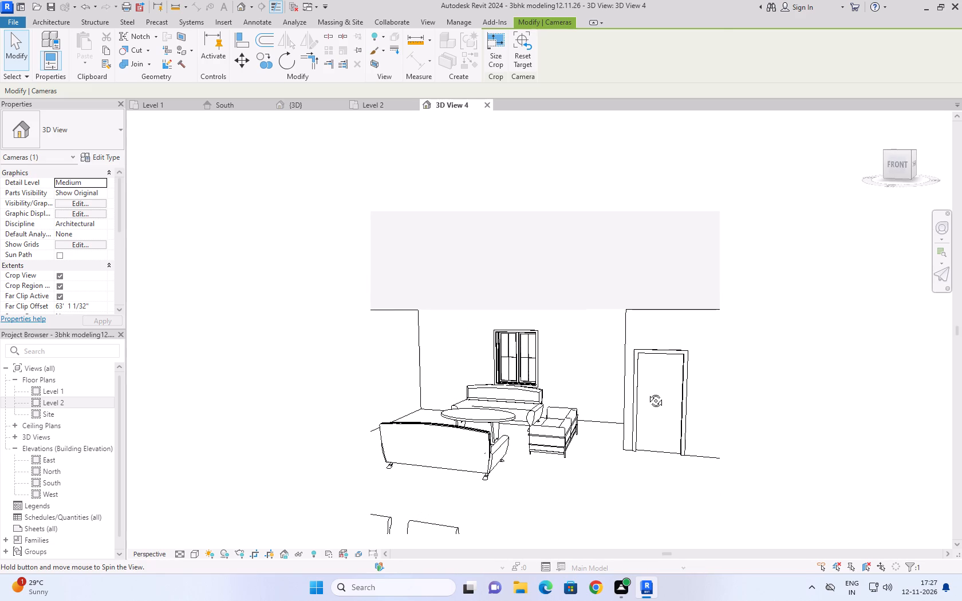
{"action": "right_click_drag", "start_coordinate": [647, 392], "coordinate": [642, 393], "text": "shift"}
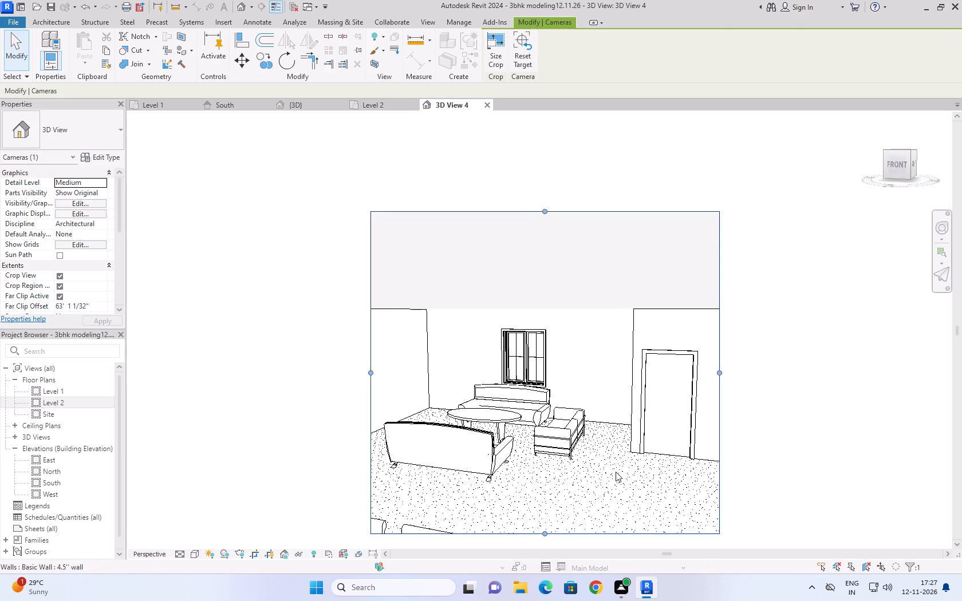
Start rendering the living room view at Medium quality with Printer resolution at 150 DPI, and stop the rendering partway.
{"action": "type", "text": "rr"}
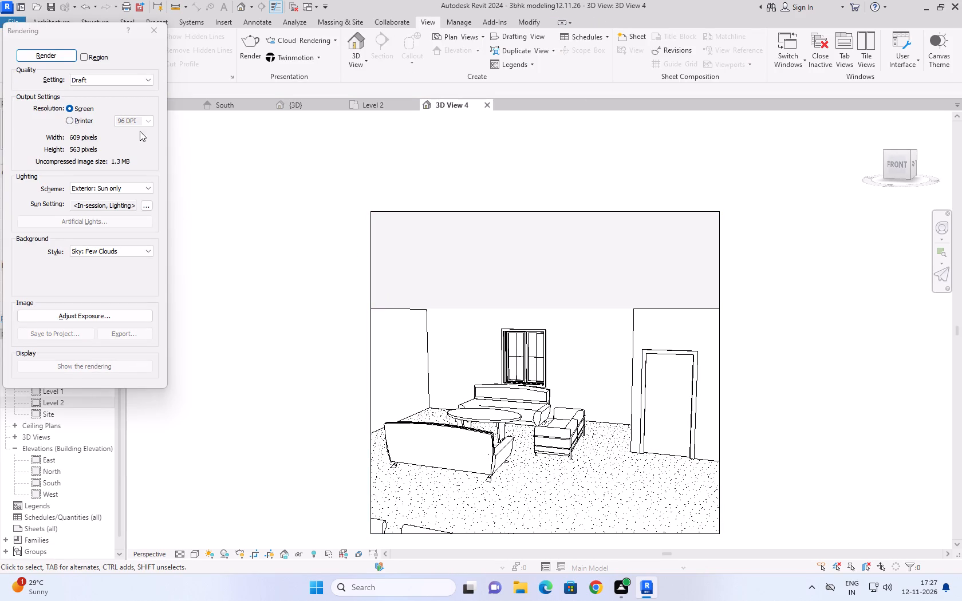
{"action": "left_click", "coordinate": [138, 78]}
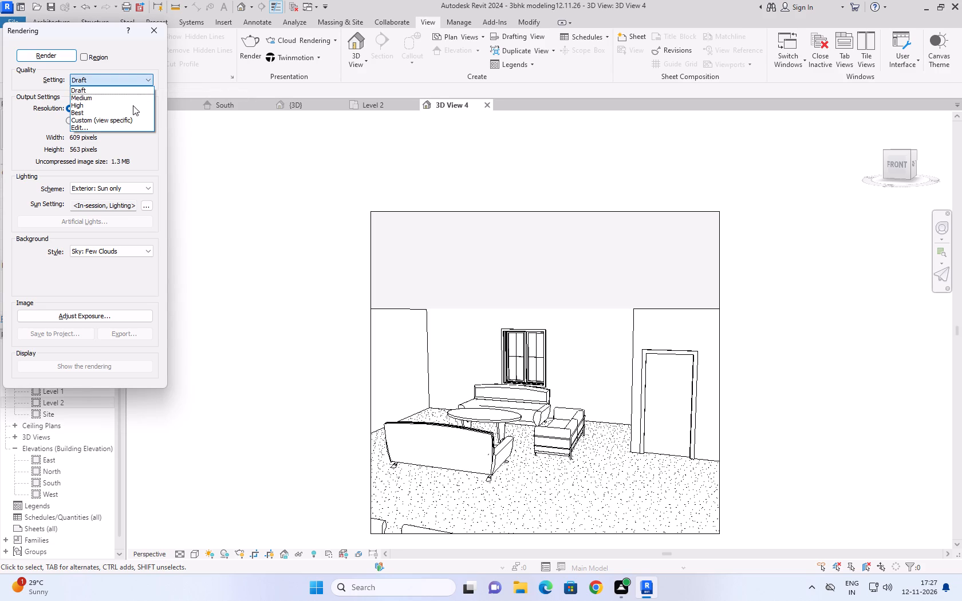
{"action": "left_click", "coordinate": [136, 94]}
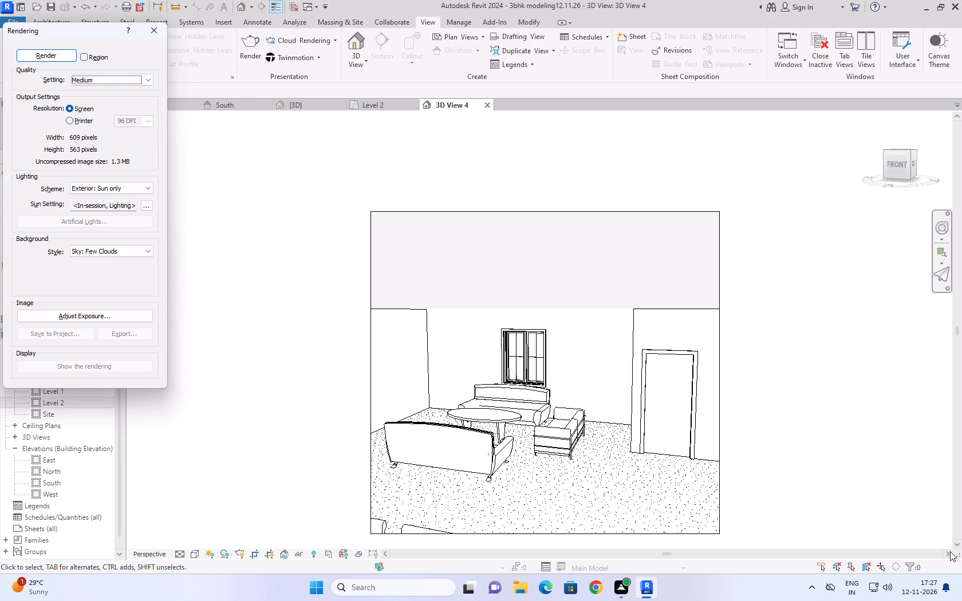
{"action": "left_click", "coordinate": [86, 123]}
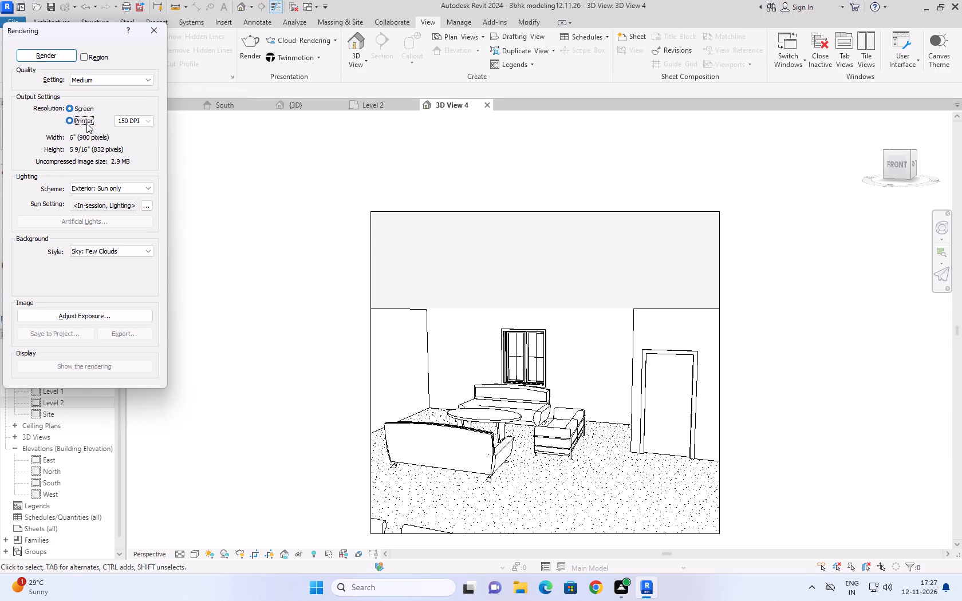
{"action": "left_click", "coordinate": [53, 55]}
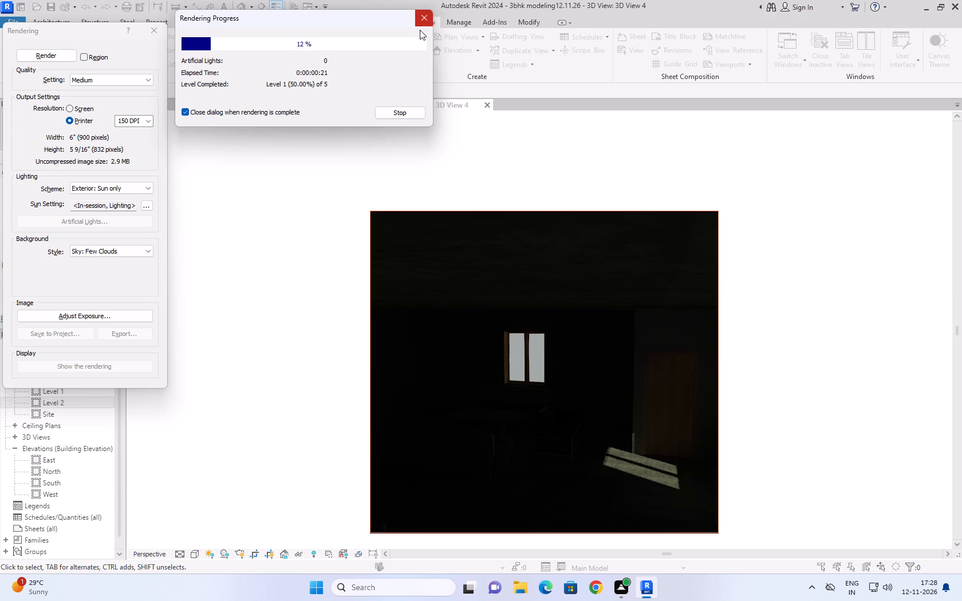
{"action": "left_click", "coordinate": [415, 109]}
{"action": "left_click", "coordinate": [513, 292]}
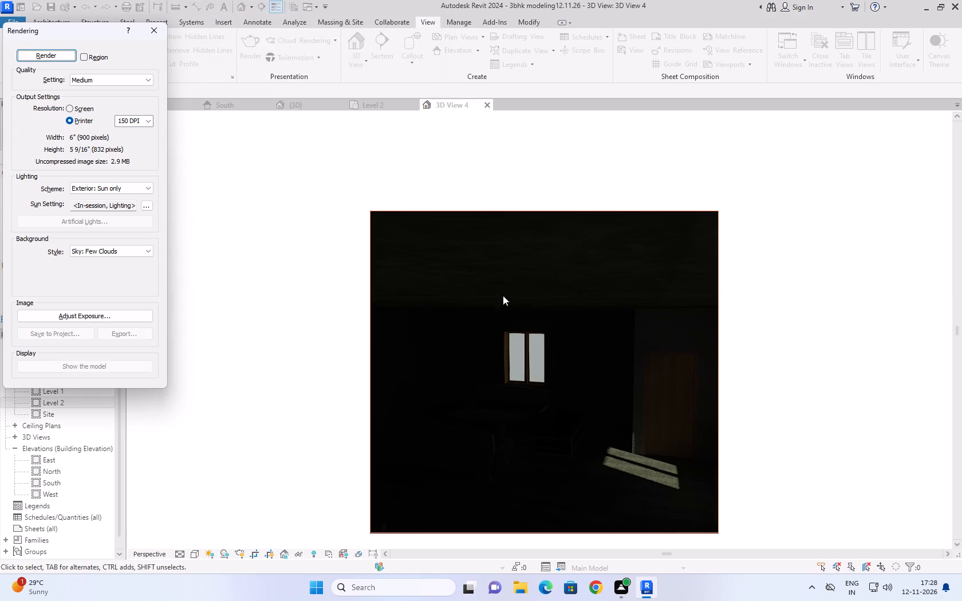
Set the lighting scheme to Interior: Sun only, render the living room camera view completely, and leave the rendering settings.
{"action": "left_click", "coordinate": [130, 191]}
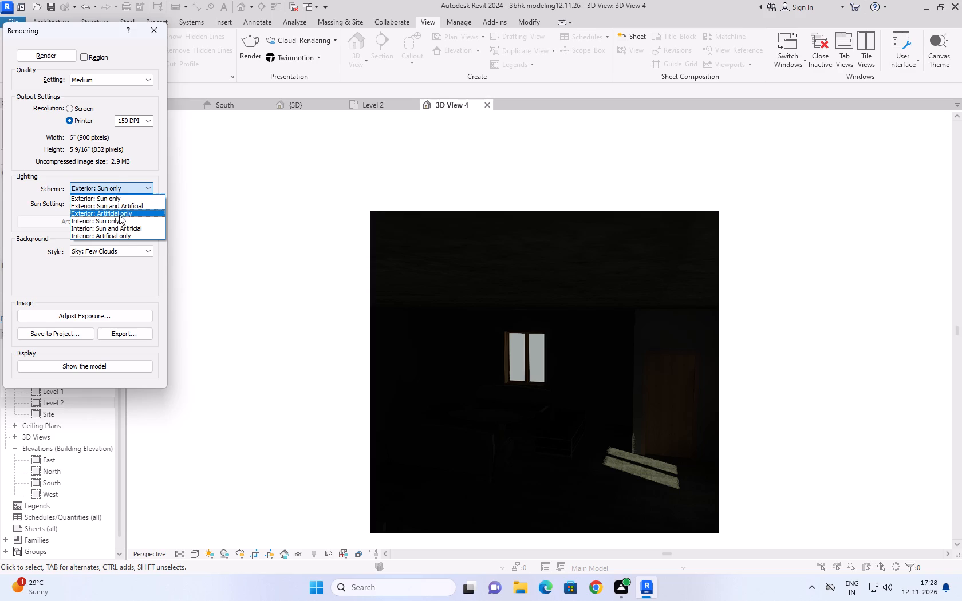
{"action": "left_click", "coordinate": [119, 219]}
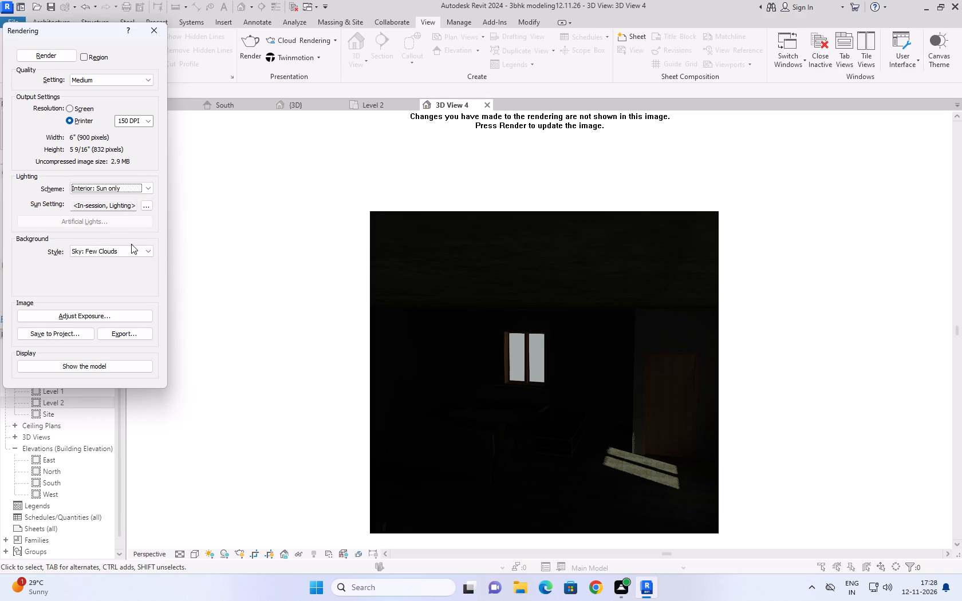
{"action": "left_click", "coordinate": [148, 37]}
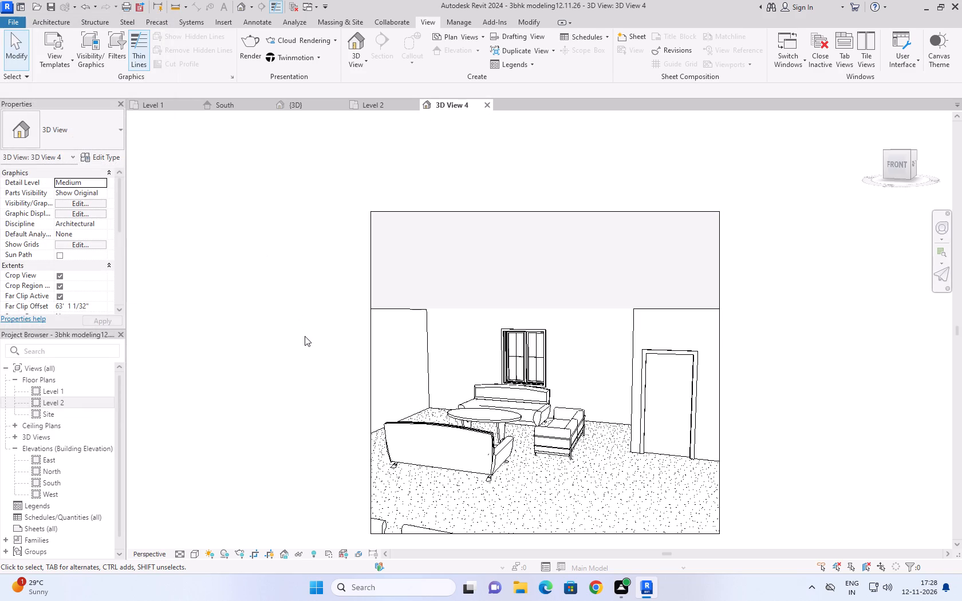
{"action": "type", "text": "rr"}
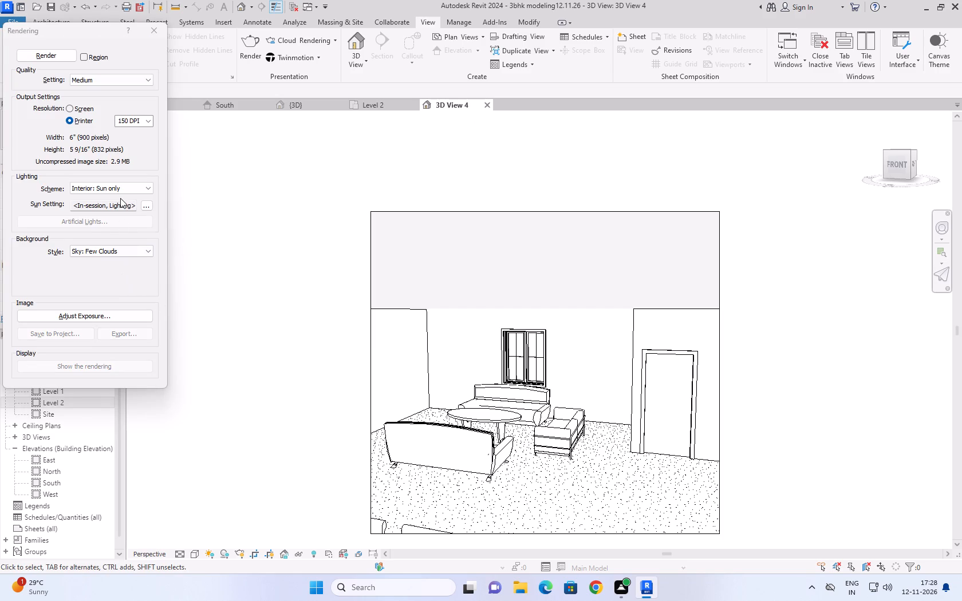
{"action": "left_click", "coordinate": [60, 58]}
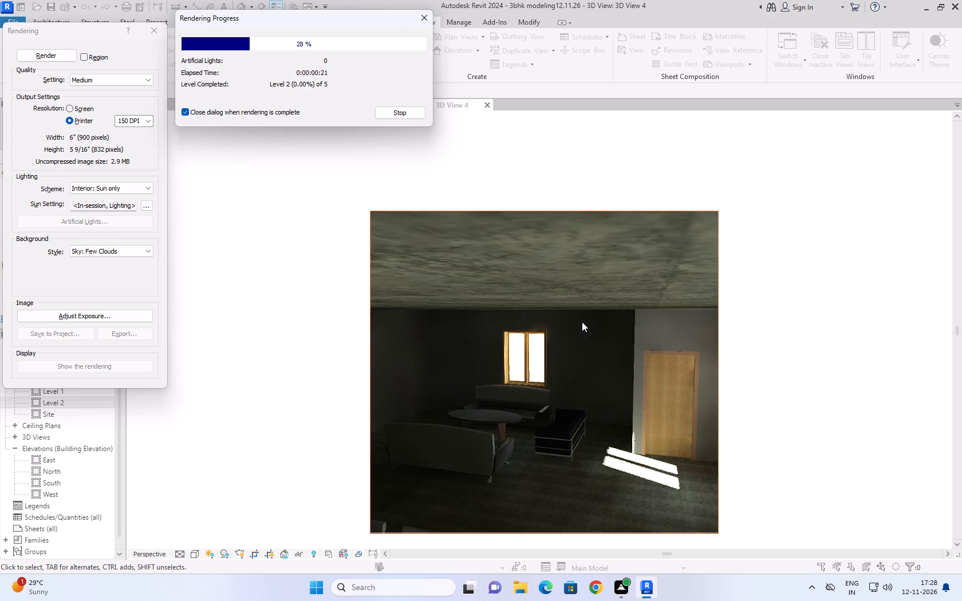
{"action": "scroll", "coordinate": [523, 441], "scroll_direction": "up", "scroll_amount": 6}
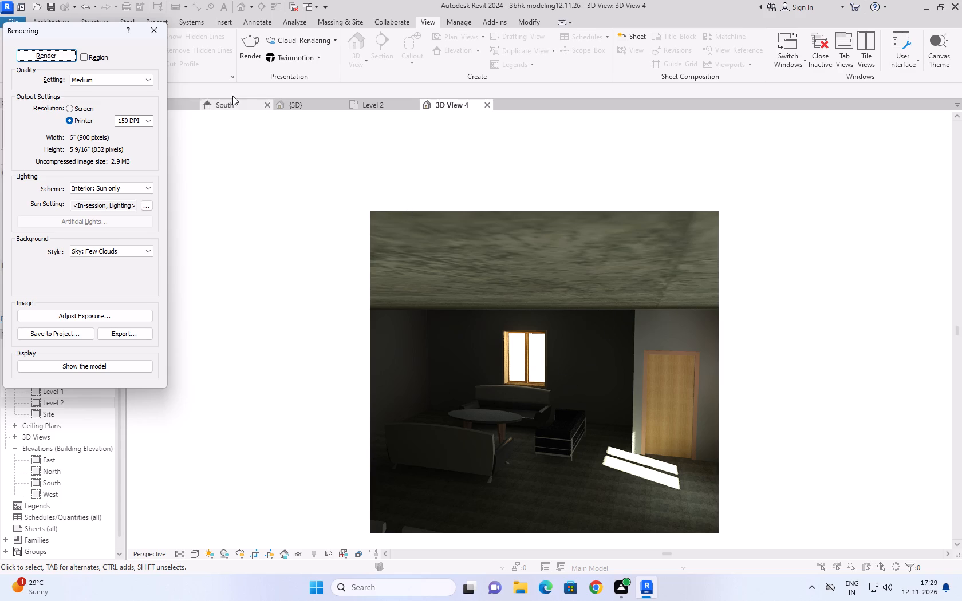
{"action": "left_click", "coordinate": [149, 34]}
Select the living room camera view's crop region, and close this 3D view to return to the Level 1 plan.
{"action": "scroll", "coordinate": [447, 248], "scroll_direction": "down", "scroll_amount": 2}
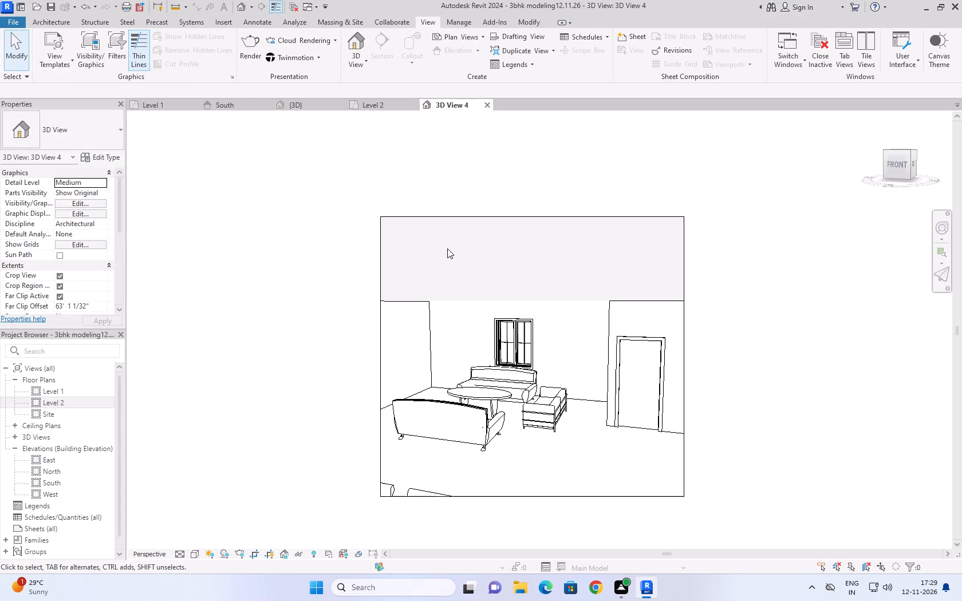
{"action": "left_click", "coordinate": [455, 220]}
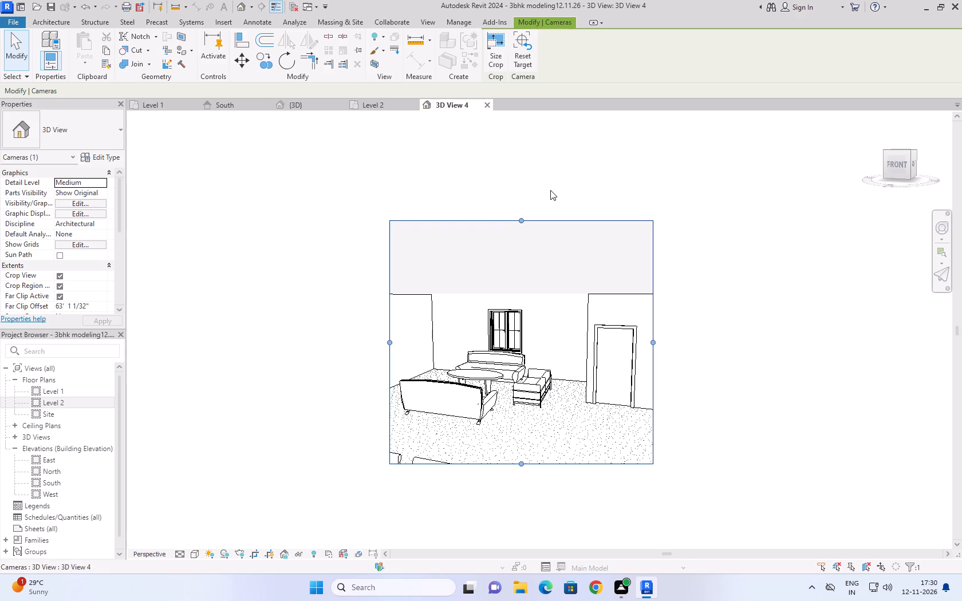
{"action": "left_click", "coordinate": [486, 104]}
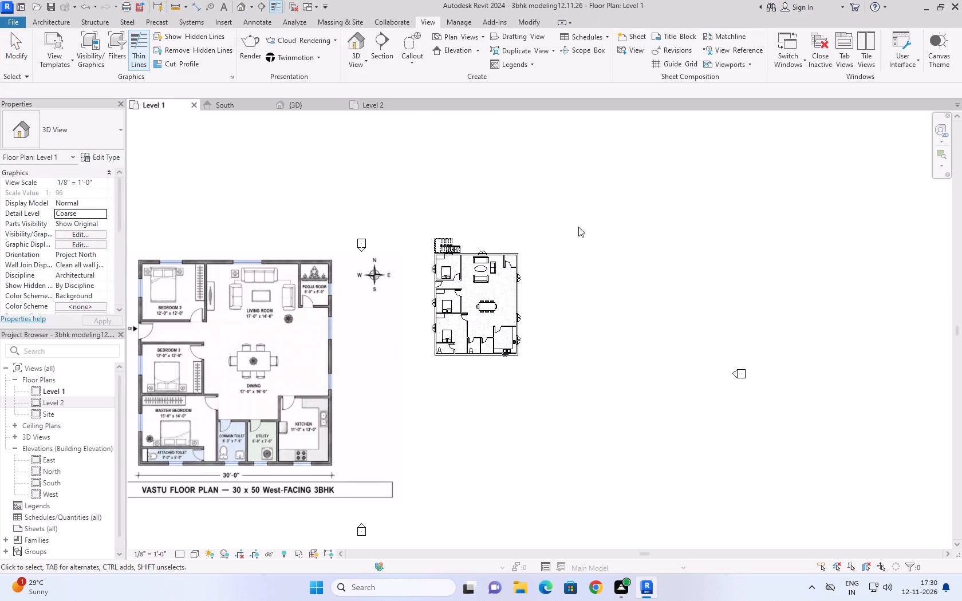
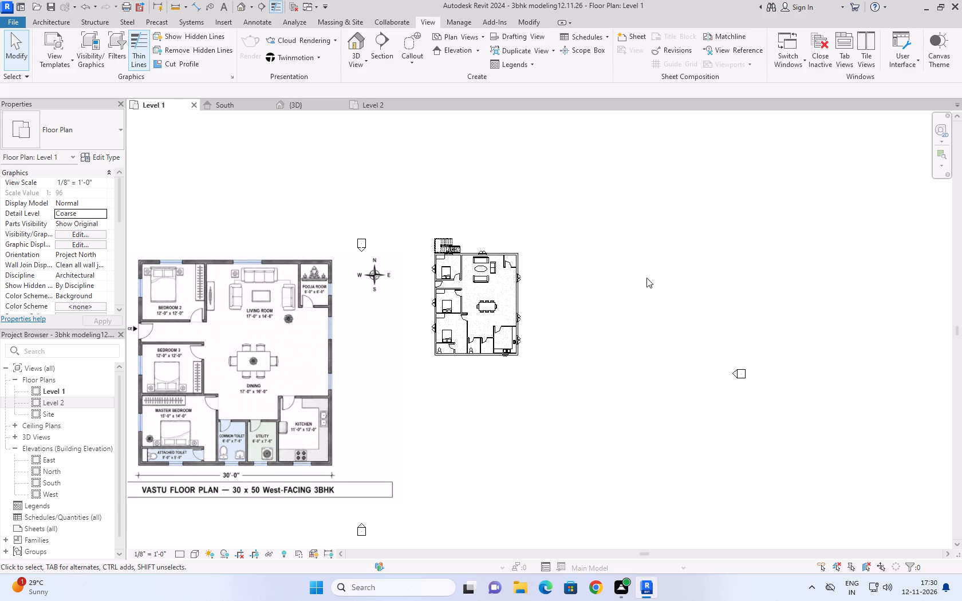
Place a perspective camera in the master bedroom on Level 1, eye offset 5' 6", aimed diagonally across the bed toward the wardrobe corner.
{"action": "scroll", "coordinate": [412, 336], "scroll_direction": "up", "scroll_amount": 4}
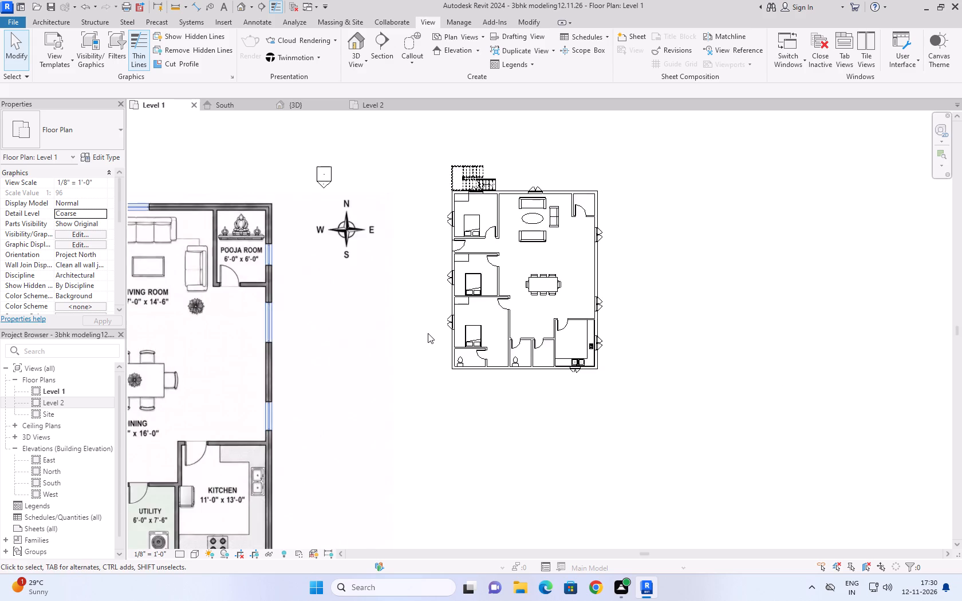
{"action": "scroll", "coordinate": [428, 333], "scroll_direction": "up", "scroll_amount": 2}
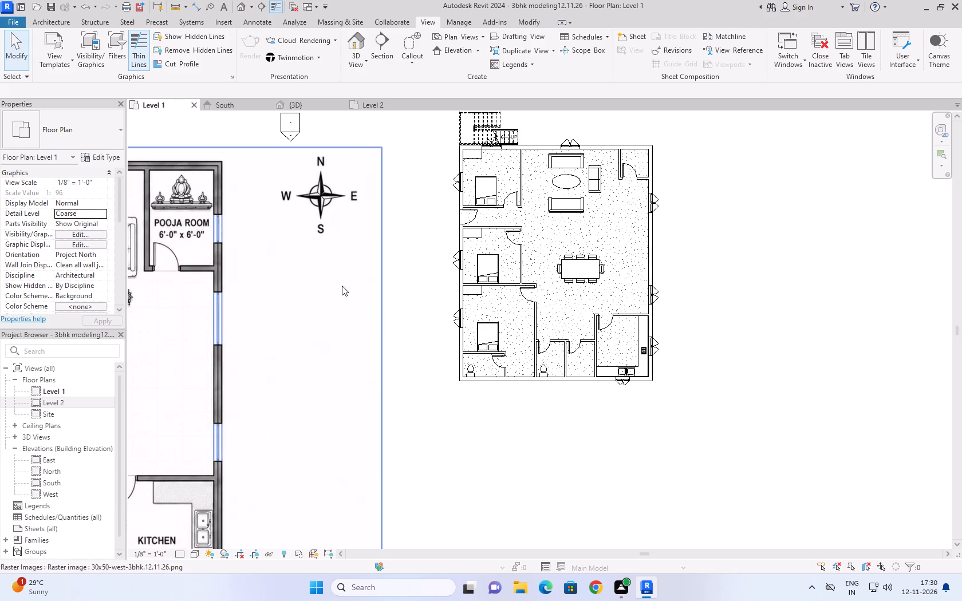
{"action": "scroll", "coordinate": [409, 285], "scroll_direction": "up", "scroll_amount": 1}
{"action": "middle_click_drag", "start_coordinate": [409, 285], "coordinate": [382, 340]}
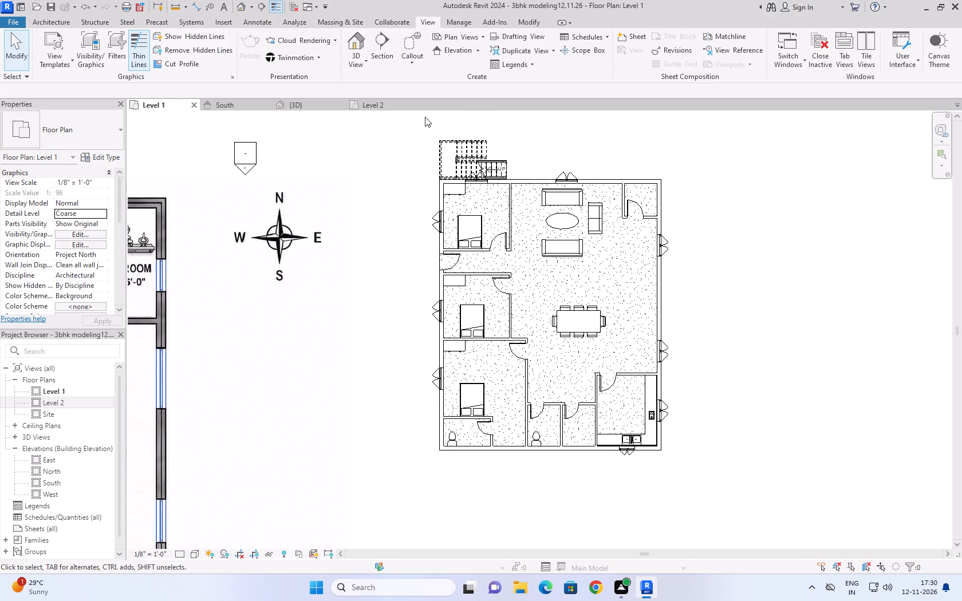
{"action": "left_click", "coordinate": [366, 62]}
{"action": "left_click", "coordinate": [379, 98]}
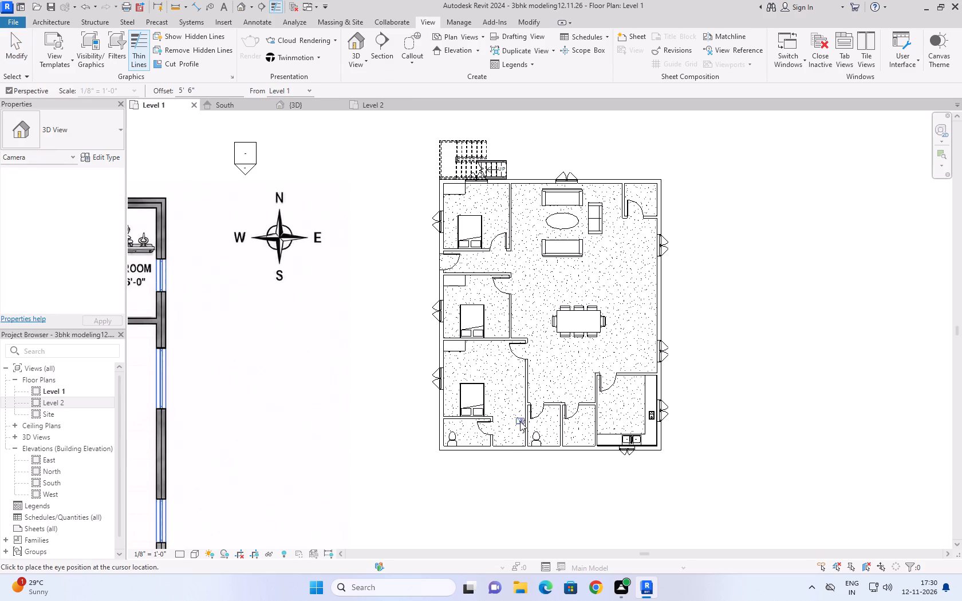
{"action": "double_click", "coordinate": [519, 421]}
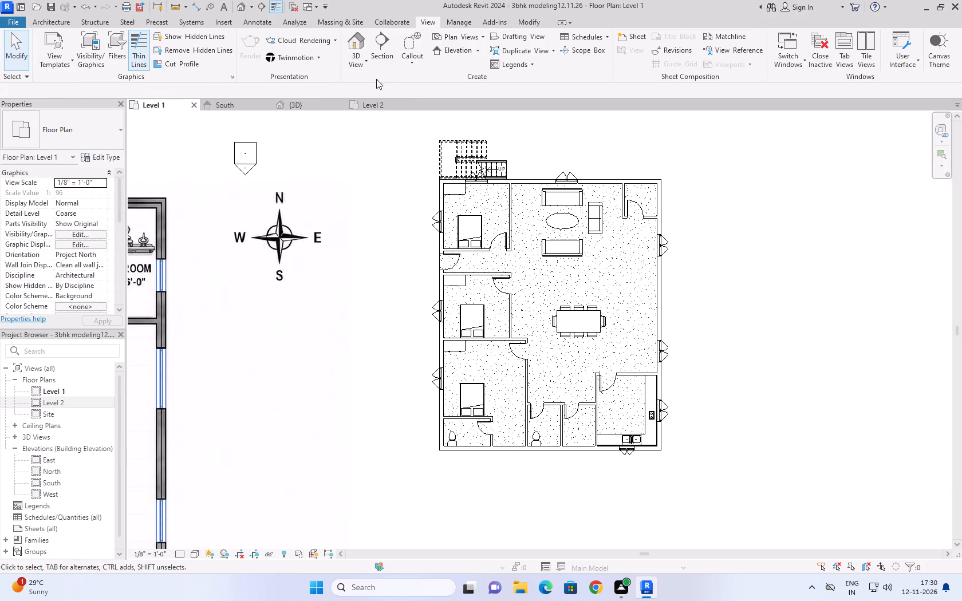
{"action": "left_click", "coordinate": [360, 60]}
{"action": "left_click", "coordinate": [366, 107]}
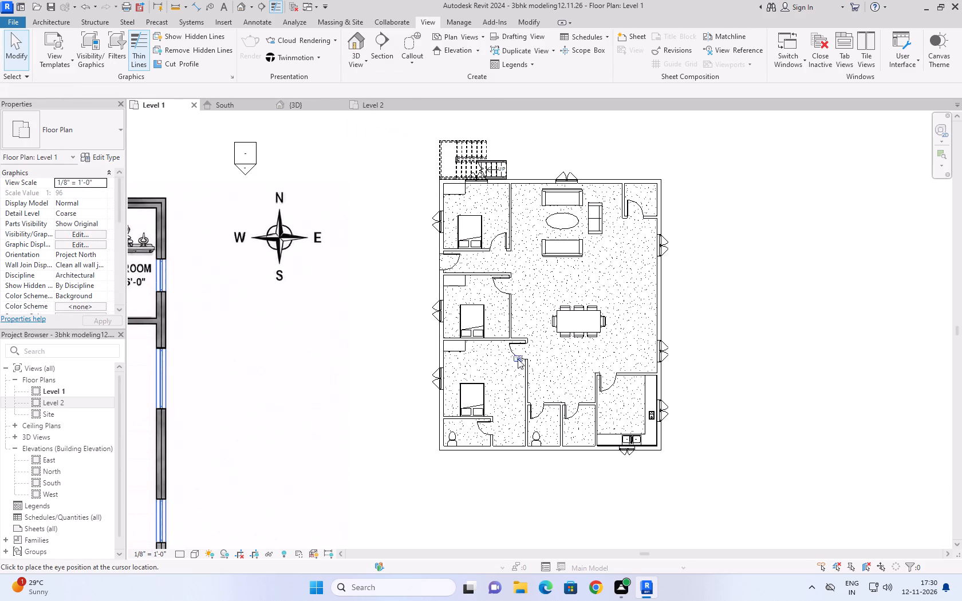
{"action": "left_click", "coordinate": [515, 414]}
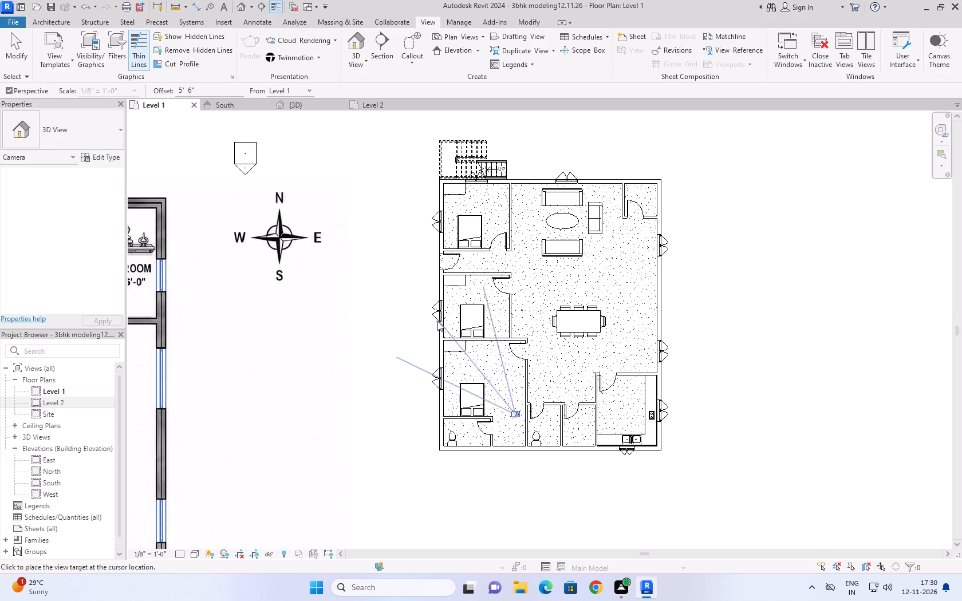
{"action": "left_click", "coordinate": [422, 322]}
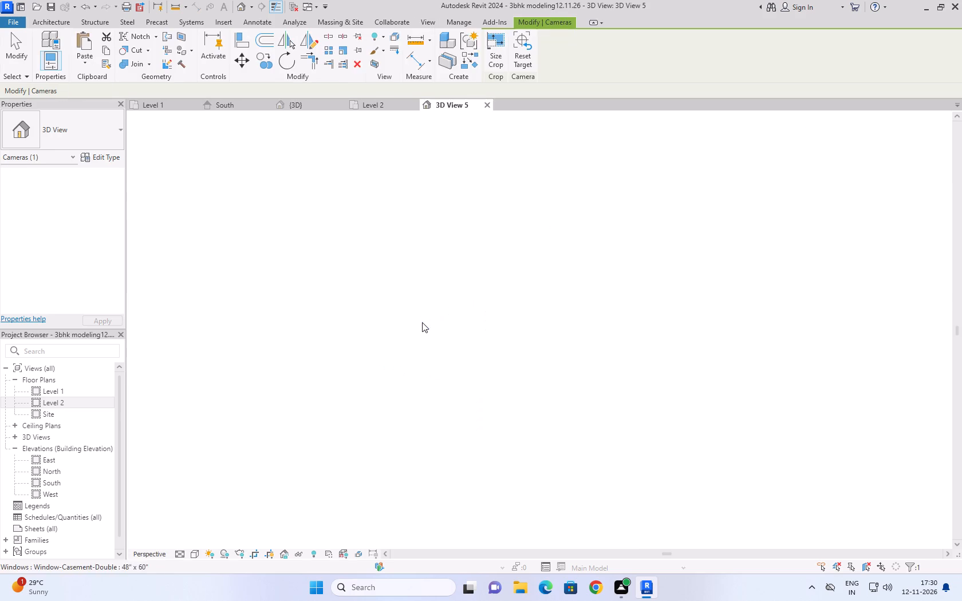
Enlarge the bedroom camera view's crop region on all sides to include the whole bed, window, wardrobe, ceiling and more floor.
{"action": "scroll", "coordinate": [482, 226], "scroll_direction": "down", "scroll_amount": 6}
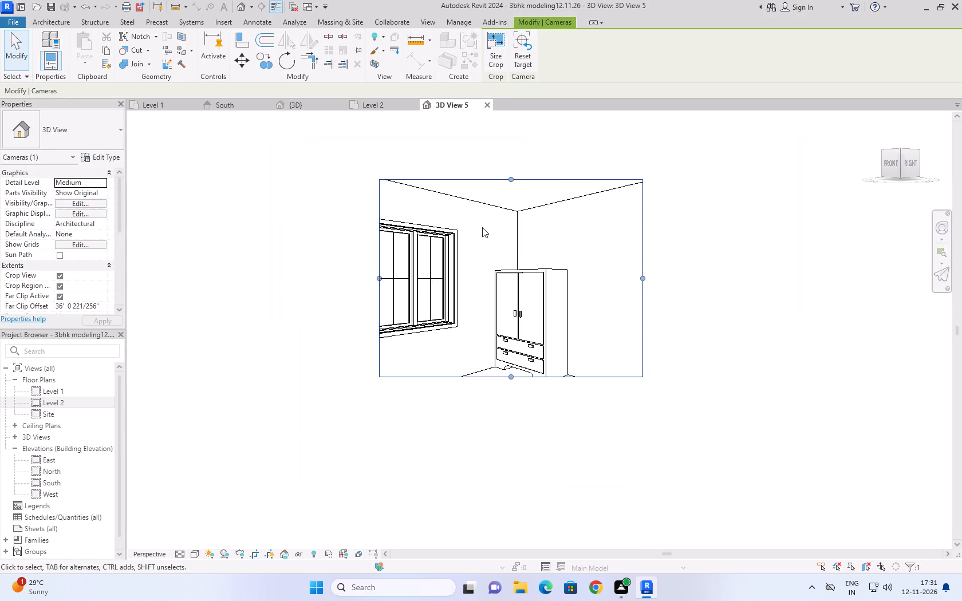
{"action": "left_click_drag", "start_coordinate": [507, 358], "coordinate": [506, 373]}
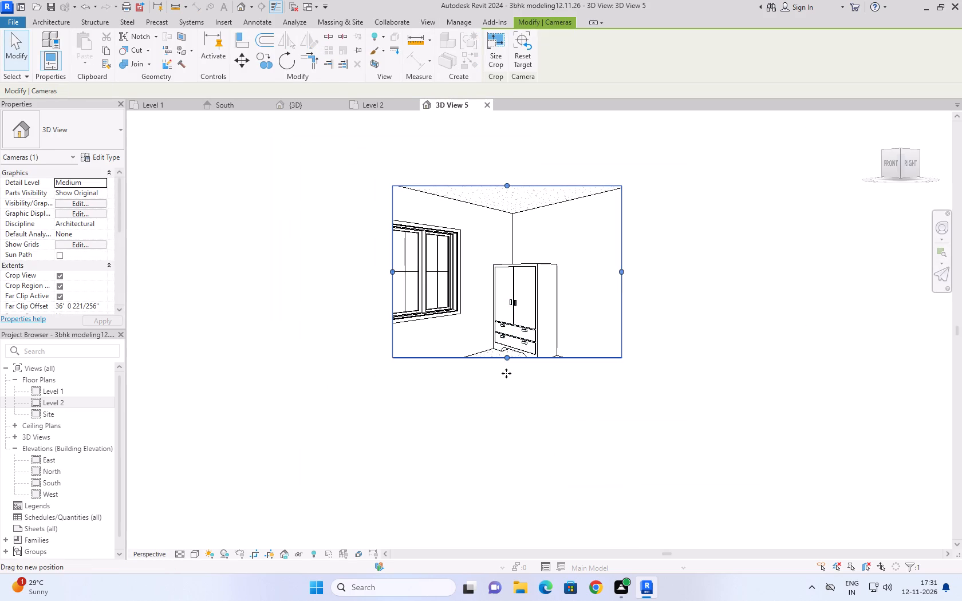
{"action": "left_click_drag", "start_coordinate": [506, 373], "coordinate": [512, 521]}
{"action": "left_click", "coordinate": [512, 521]}
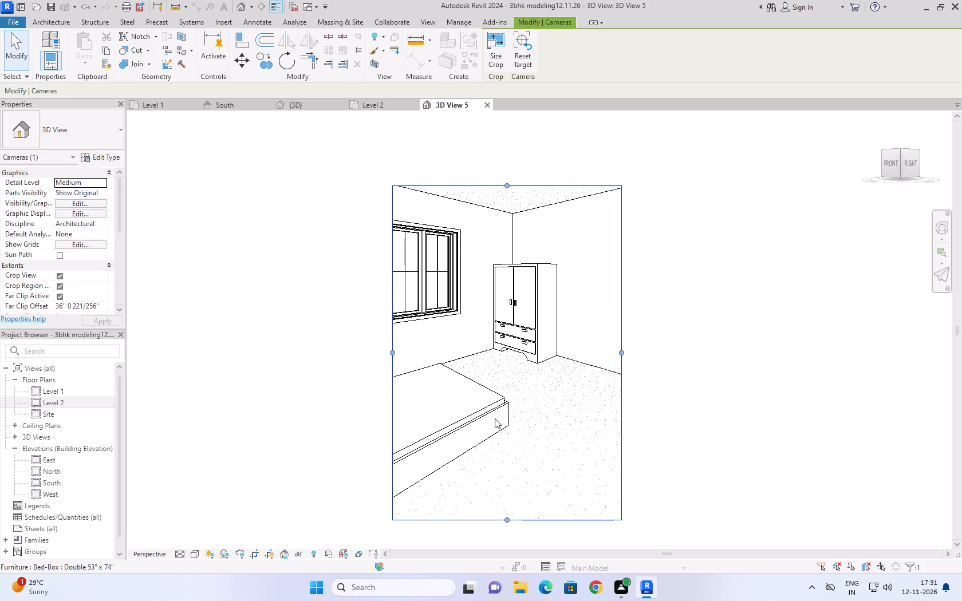
{"action": "left_click_drag", "start_coordinate": [388, 354], "coordinate": [232, 337]}
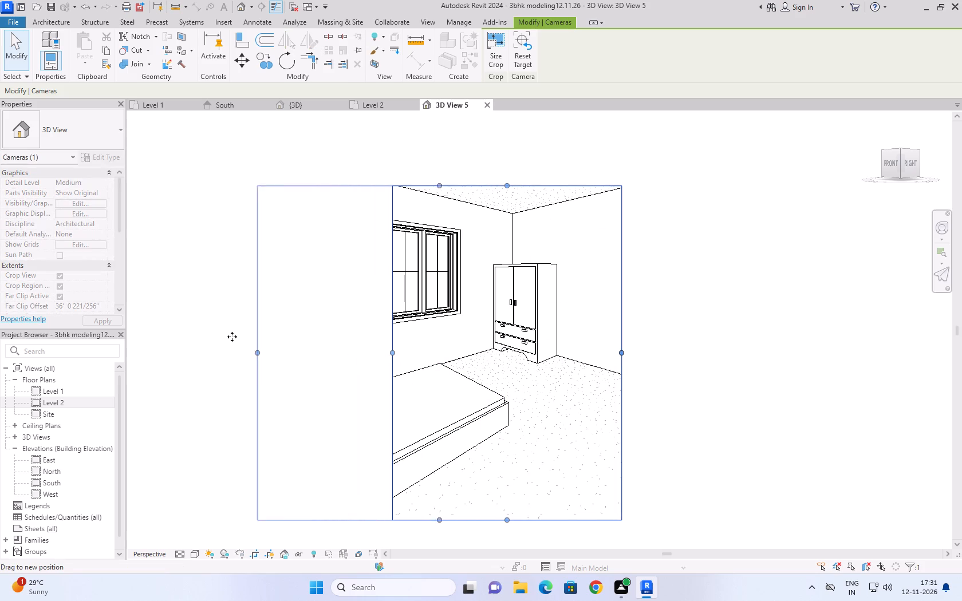
{"action": "left_click_drag", "start_coordinate": [232, 337], "coordinate": [222, 335]}
{"action": "left_click_drag", "start_coordinate": [423, 185], "coordinate": [422, 139]}
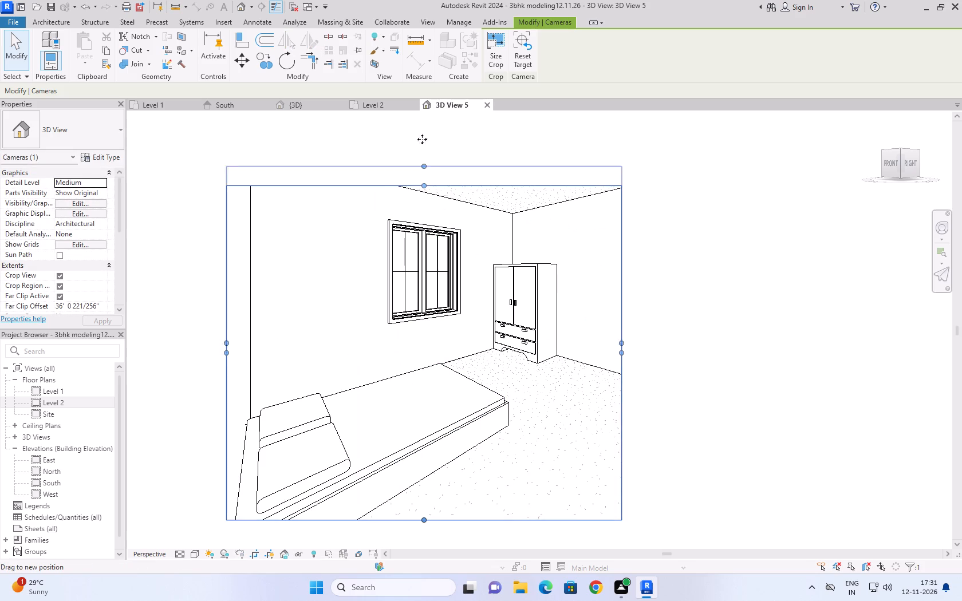
{"action": "left_click_drag", "start_coordinate": [422, 139], "coordinate": [419, 131]}
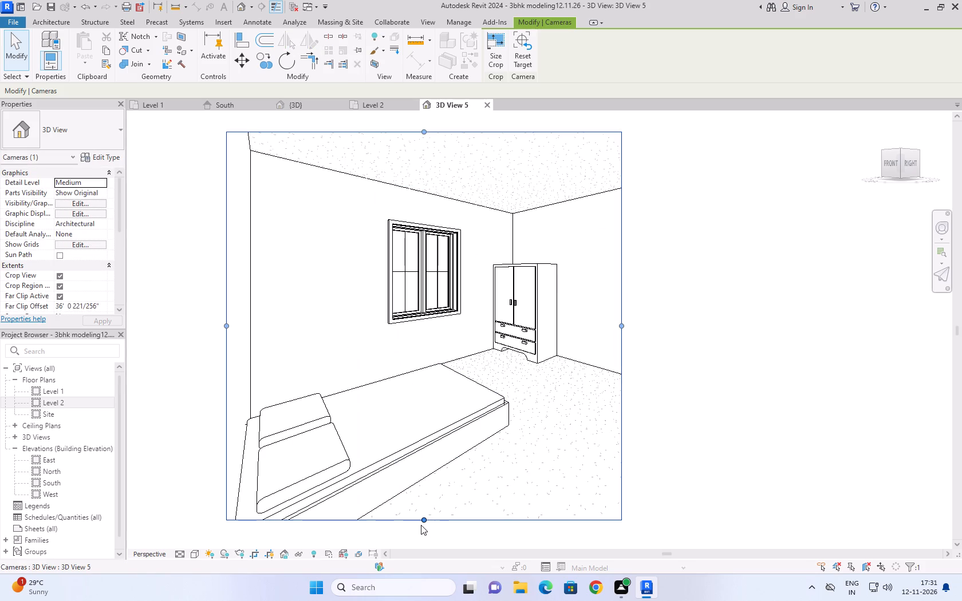
{"action": "left_click_drag", "start_coordinate": [424, 522], "coordinate": [427, 544]}
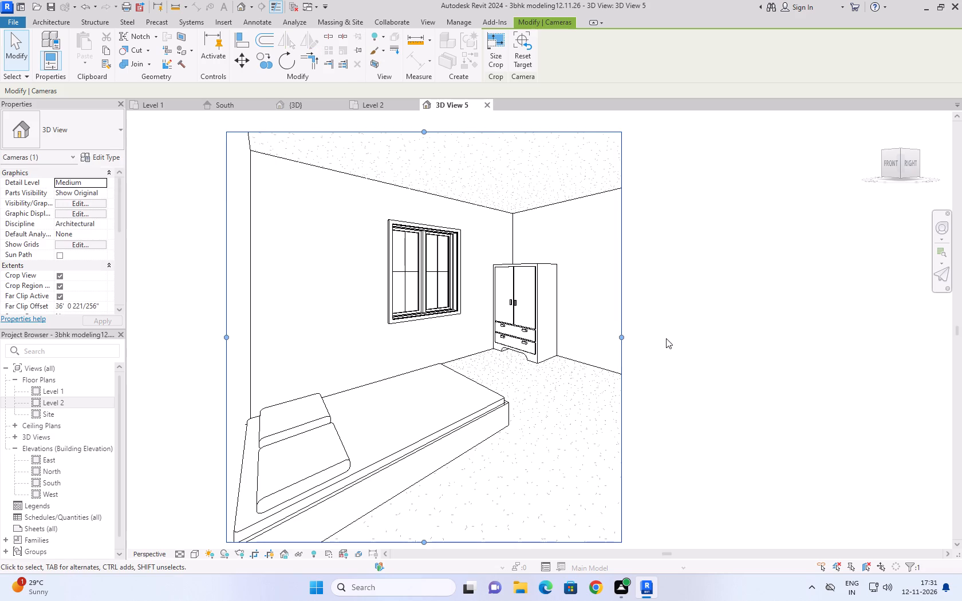
{"action": "left_click_drag", "start_coordinate": [623, 339], "coordinate": [676, 353]}
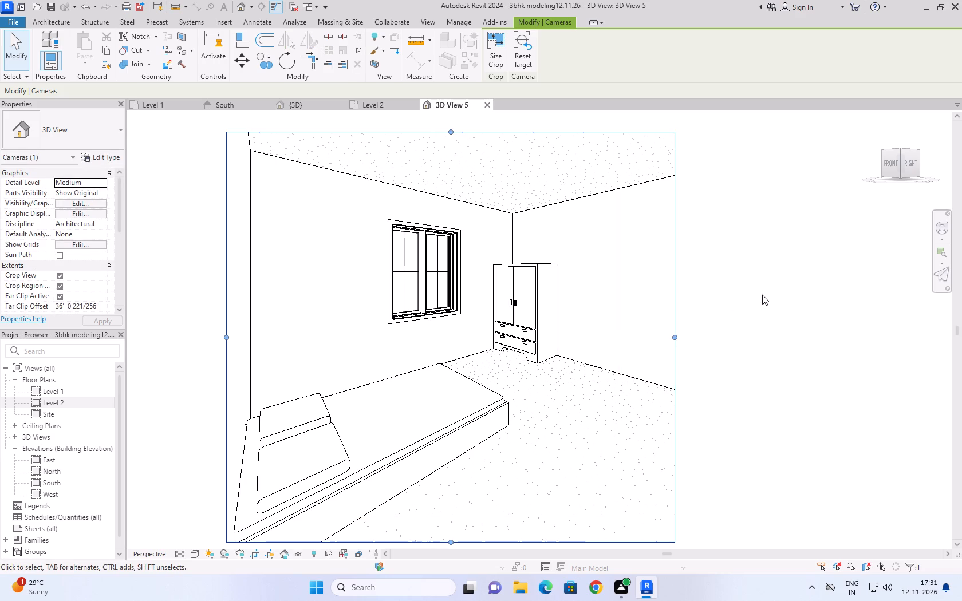
{"action": "scroll", "coordinate": [532, 338], "scroll_direction": "down", "scroll_amount": 3}
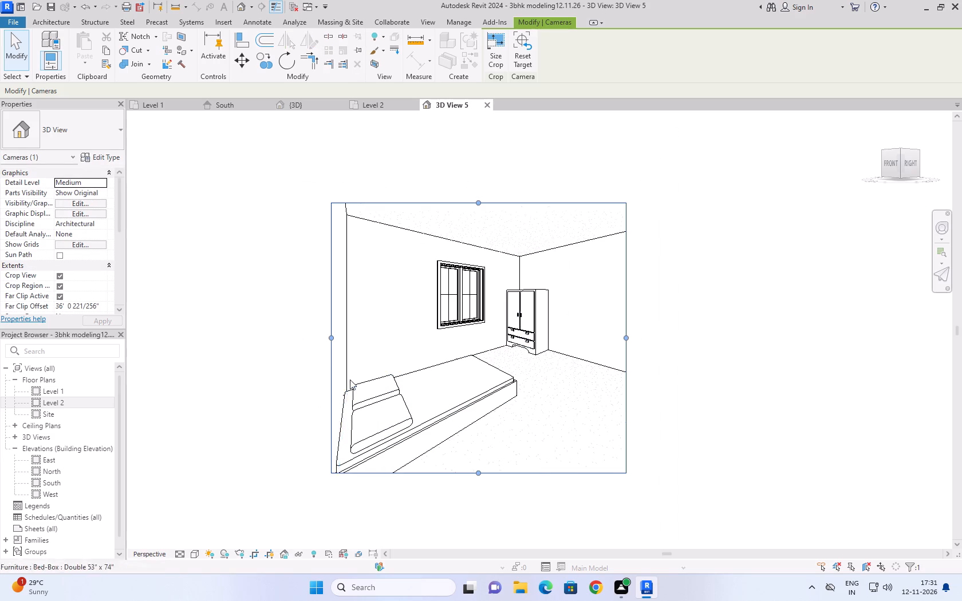
{"action": "left_click_drag", "start_coordinate": [332, 337], "coordinate": [278, 339]}
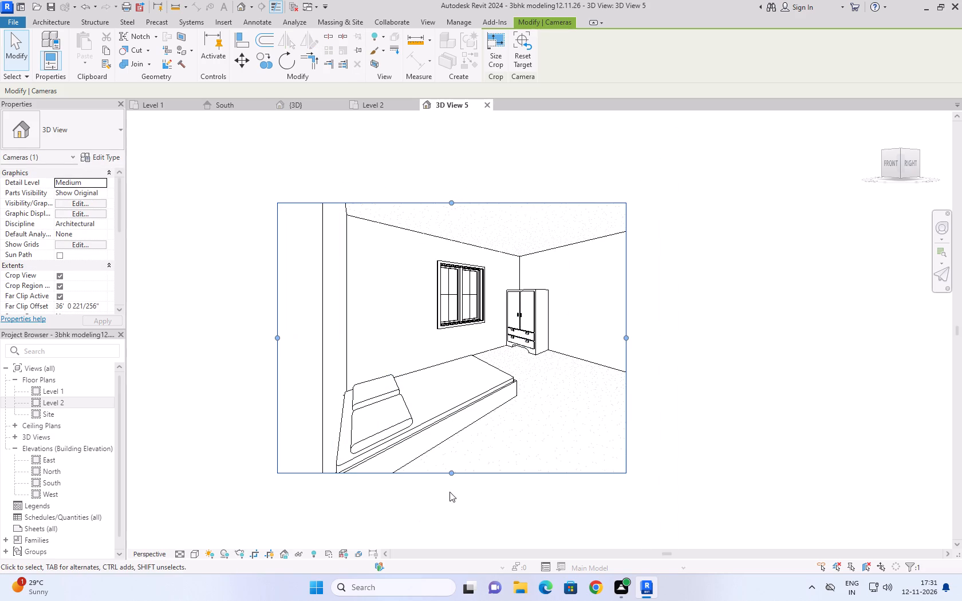
{"action": "left_click_drag", "start_coordinate": [449, 473], "coordinate": [455, 524]}
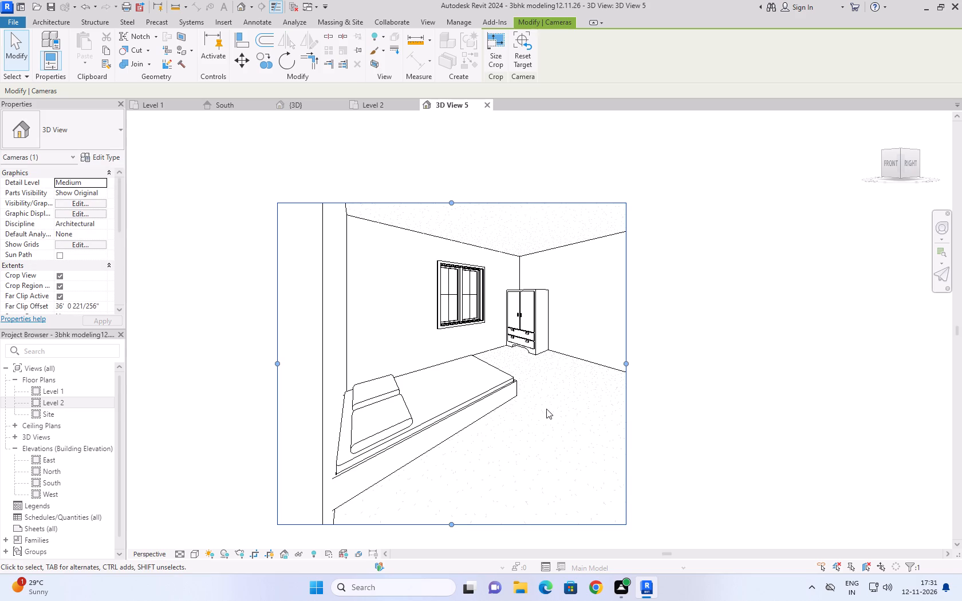
Reorient the bedroom camera to look down from a higher angle, framing the bed, window and wardrobe.
{"action": "right_click_drag", "start_coordinate": [545, 359], "coordinate": [545, 362], "text": "shift"}
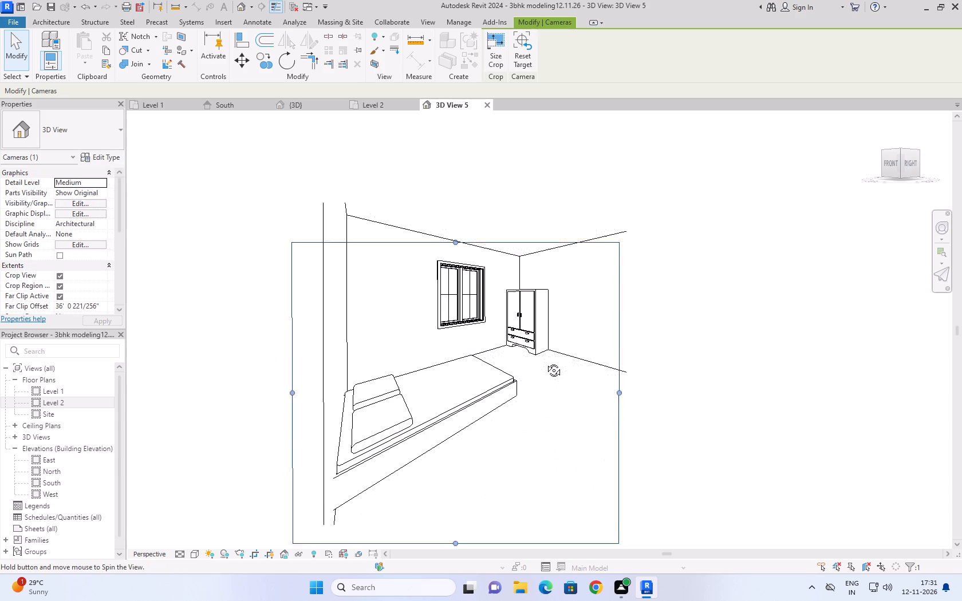
{"action": "right_click_drag", "start_coordinate": [545, 362], "coordinate": [526, 354], "text": "shift"}
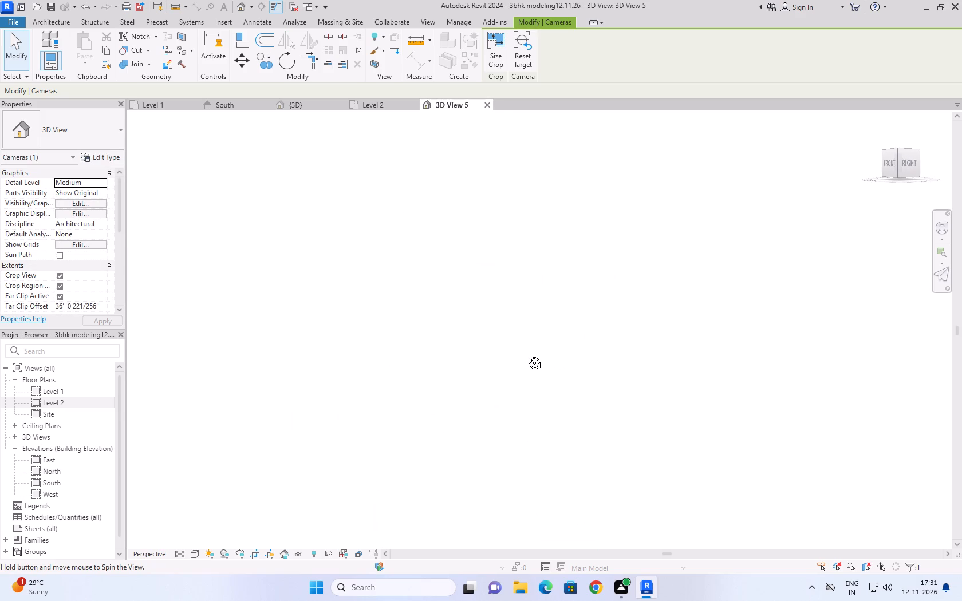
{"action": "right_click_drag", "start_coordinate": [526, 354], "coordinate": [602, 403], "text": "shift"}
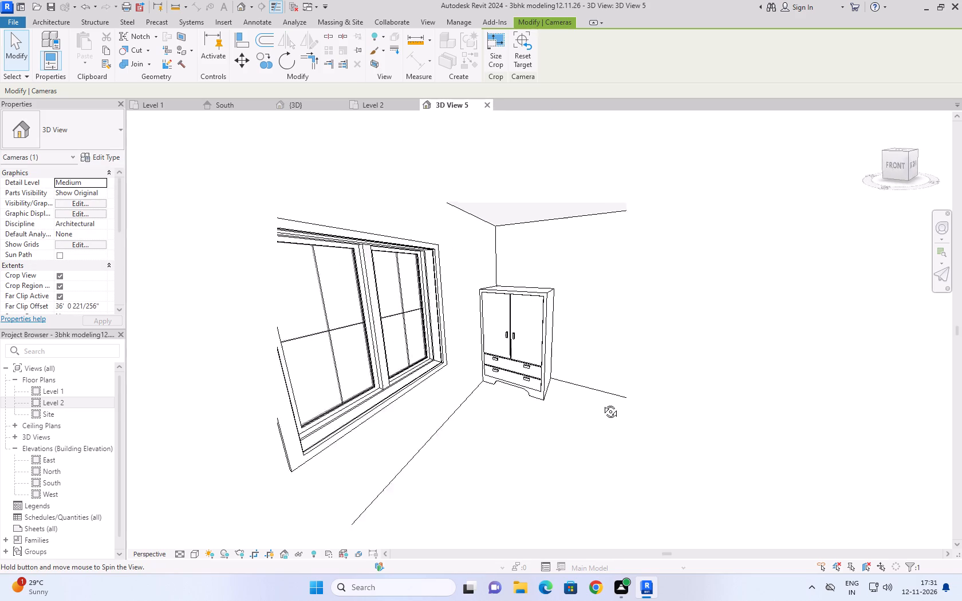
{"action": "right_click_drag", "start_coordinate": [602, 403], "coordinate": [533, 414], "text": "shift"}
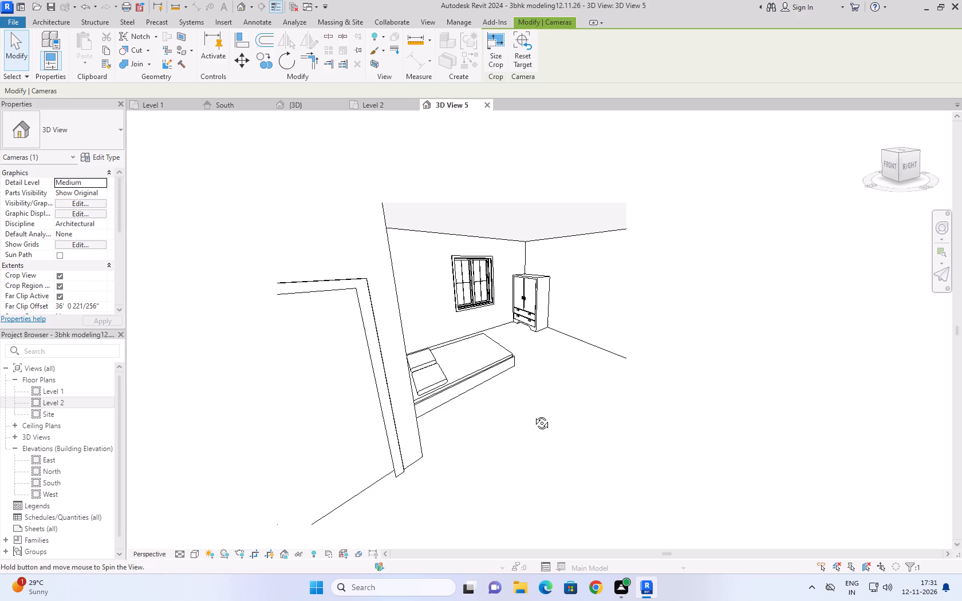
{"action": "right_click_drag", "start_coordinate": [533, 414], "coordinate": [432, 446], "text": "shift"}
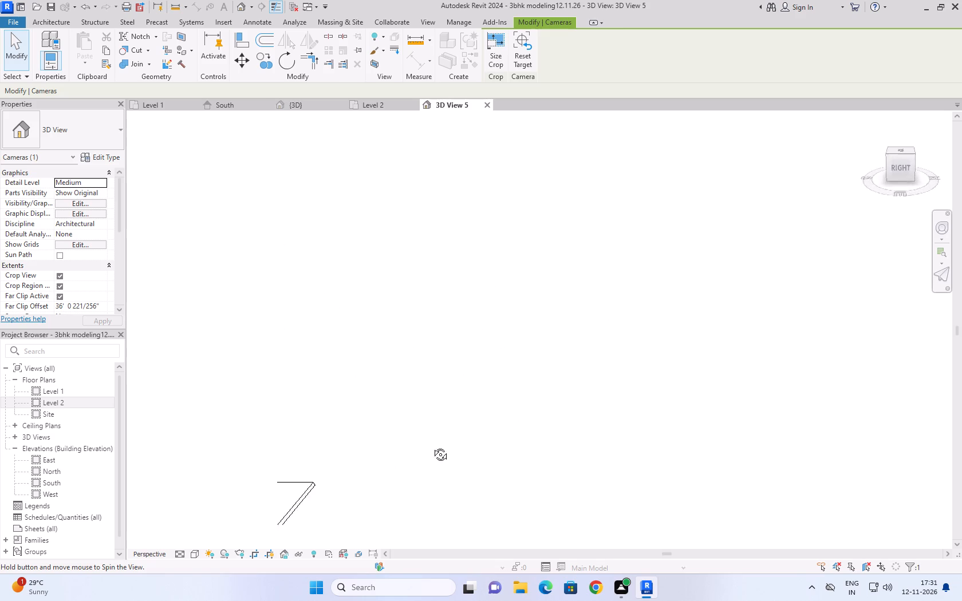
{"action": "right_click_drag", "start_coordinate": [432, 446], "coordinate": [300, 454], "text": "shift"}
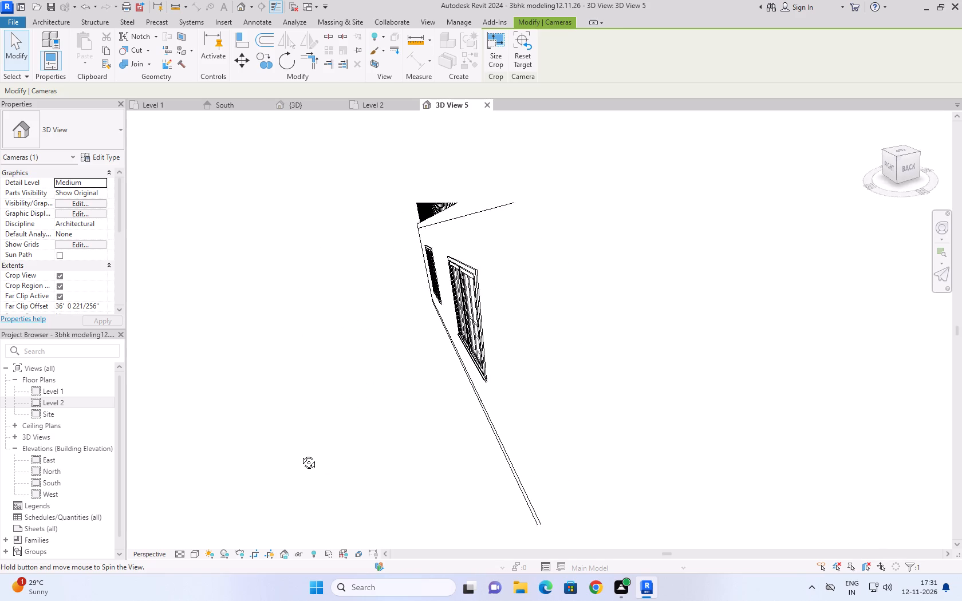
{"action": "right_click_drag", "start_coordinate": [300, 454], "coordinate": [387, 430], "text": "shift"}
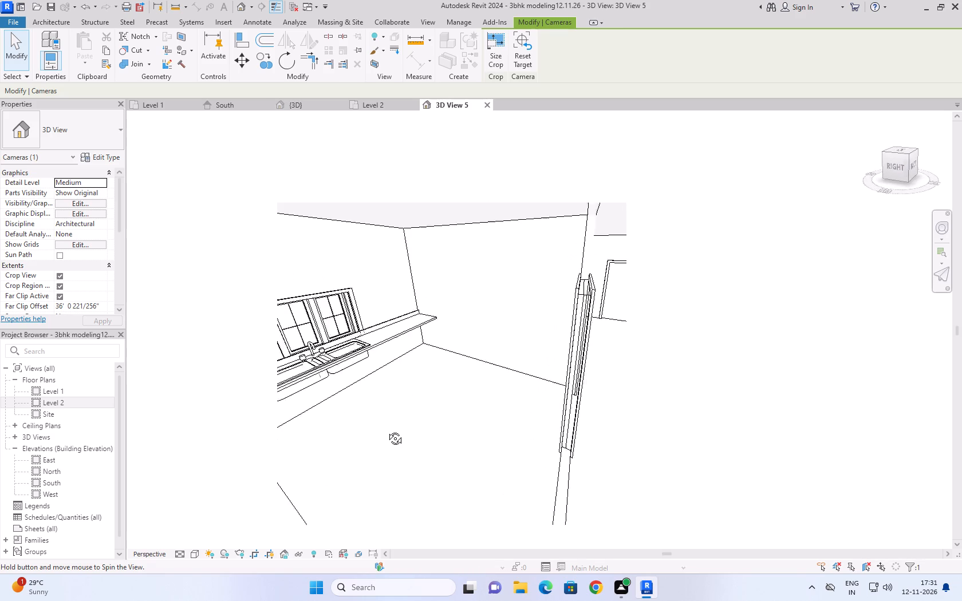
{"action": "right_click_drag", "start_coordinate": [387, 430], "coordinate": [493, 435], "text": "shift"}
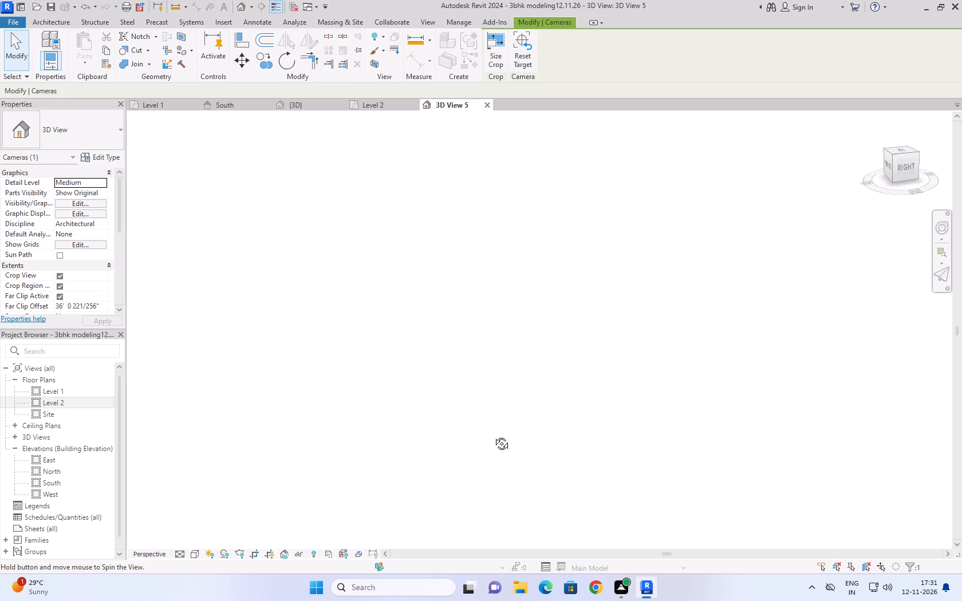
{"action": "right_click_drag", "start_coordinate": [493, 435], "coordinate": [557, 466], "text": "shift"}
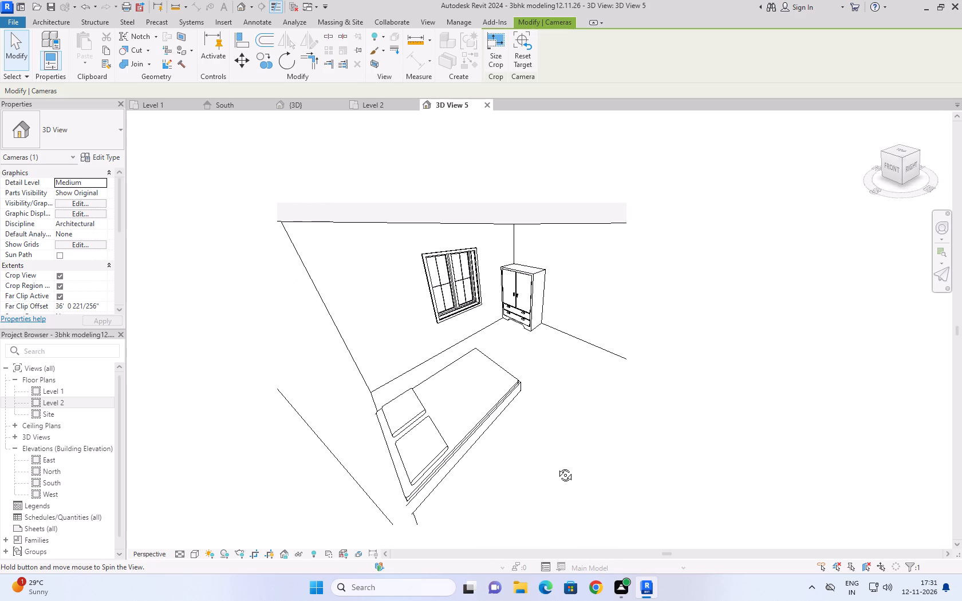
{"action": "right_click_drag", "start_coordinate": [557, 466], "coordinate": [549, 463], "text": "shift"}
Start rendering the bedroom view at Medium quality with Printer resolution at 150 DPI and the Interior: Sun only lighting scheme.
{"action": "type", "text": "rr"}
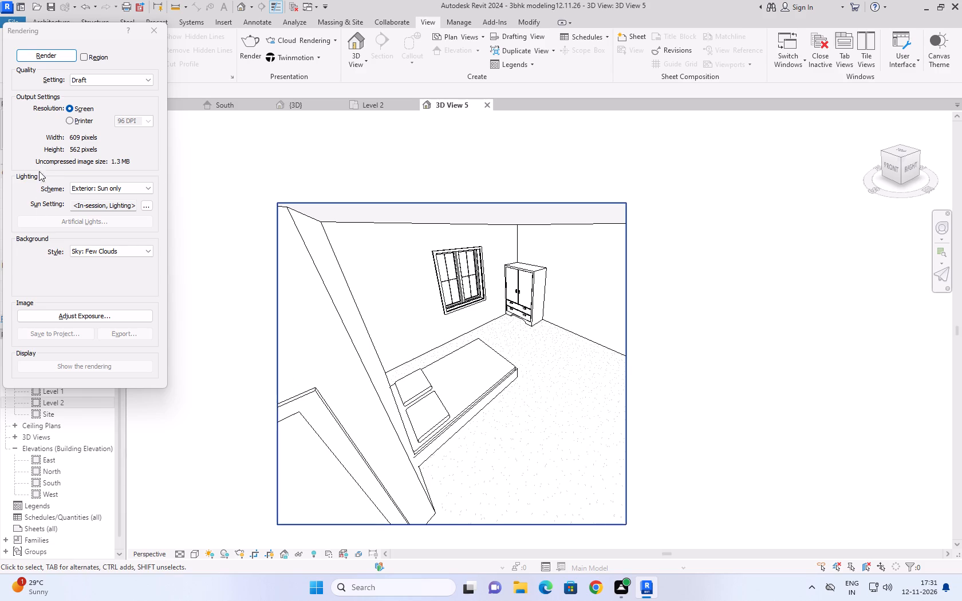
{"action": "left_click", "coordinate": [109, 84]}
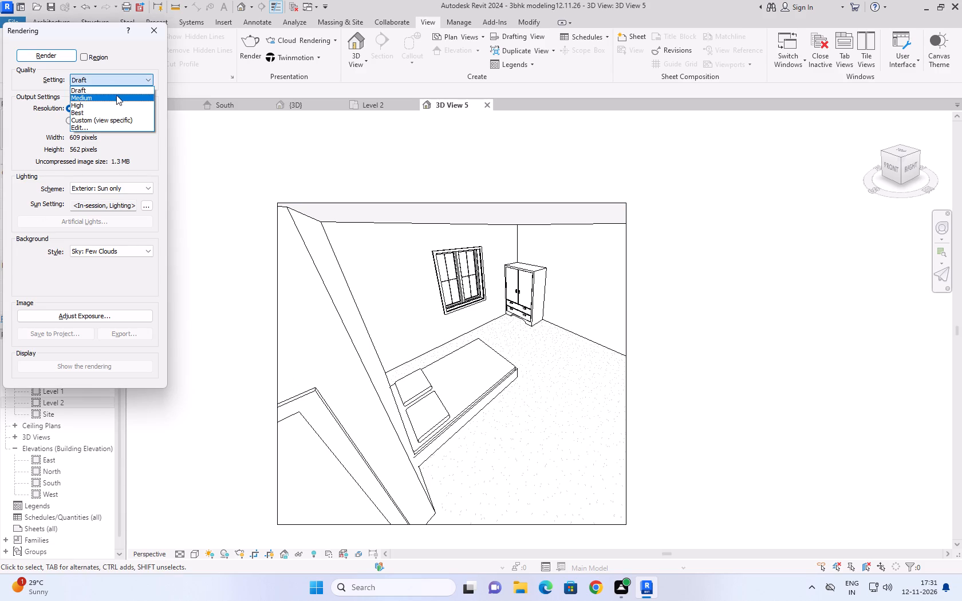
{"action": "left_click", "coordinate": [116, 96]}
{"action": "left_click", "coordinate": [77, 123]}
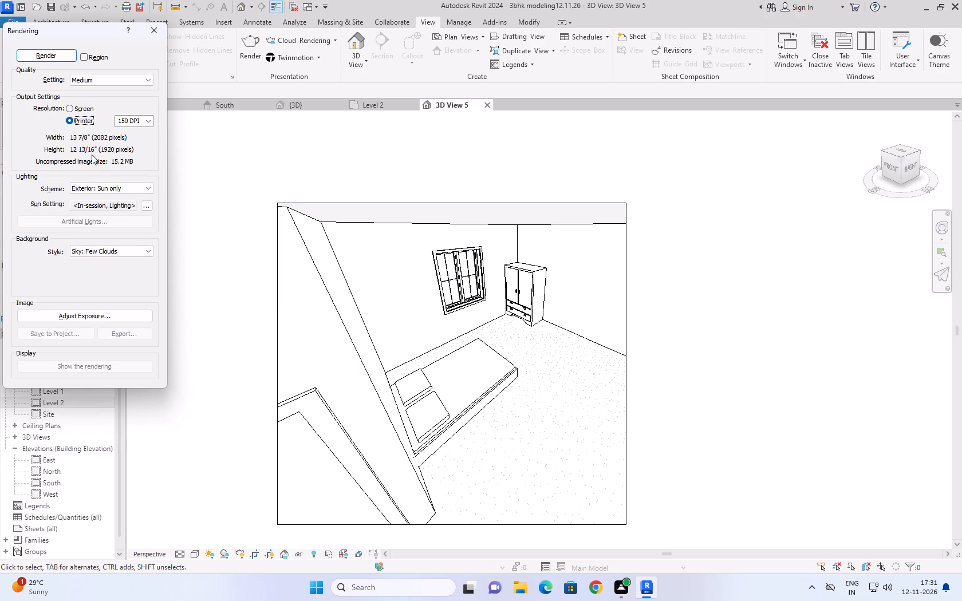
{"action": "left_click", "coordinate": [111, 187]}
{"action": "left_click", "coordinate": [111, 187]}
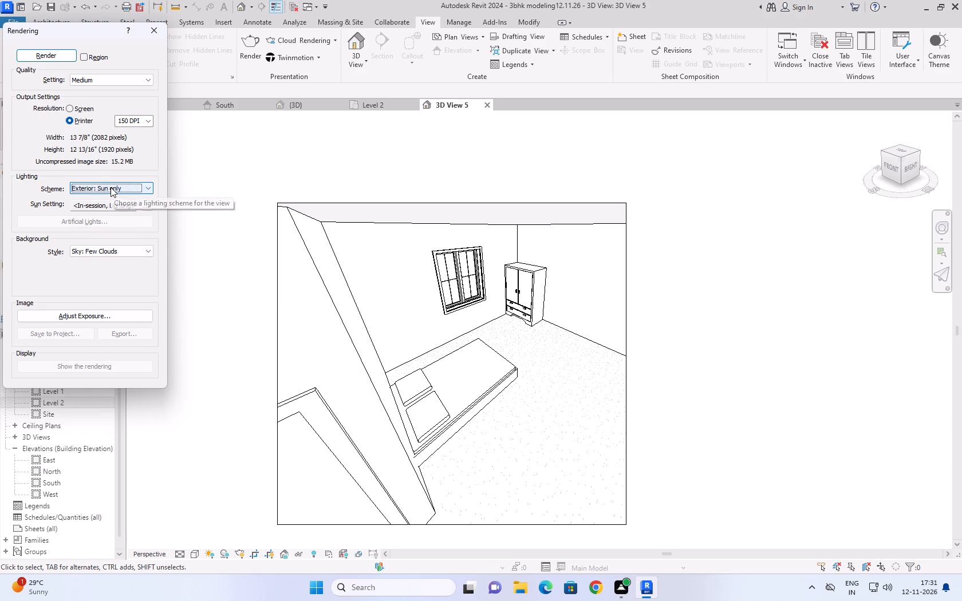
{"action": "left_click", "coordinate": [111, 187]}
{"action": "left_click", "coordinate": [107, 221]}
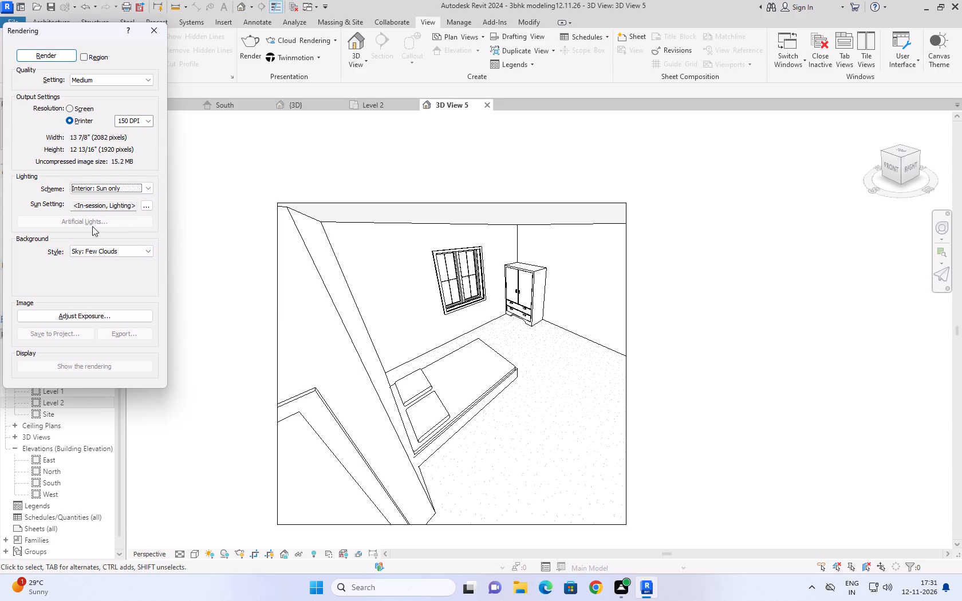
{"action": "left_click", "coordinate": [45, 56]}
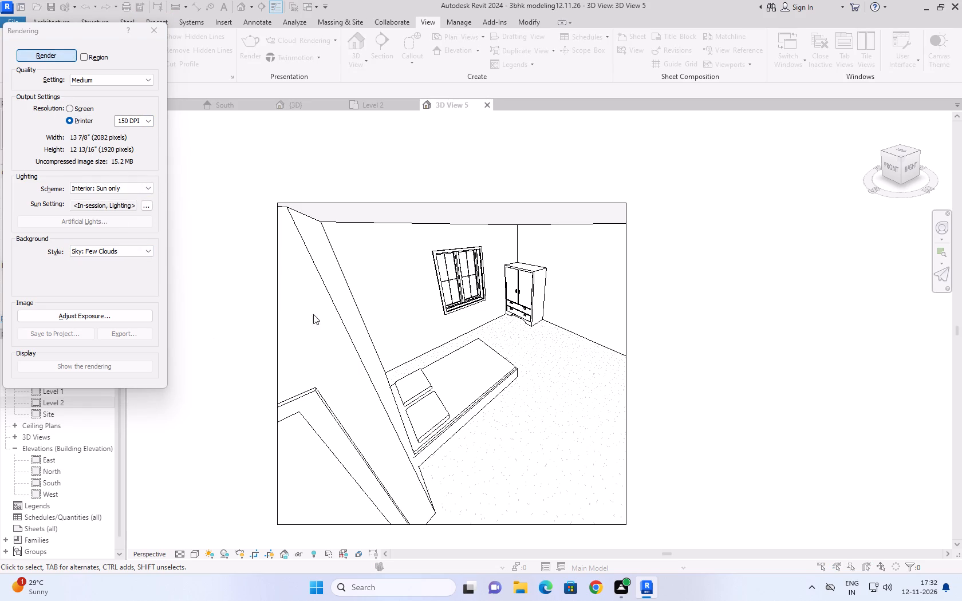
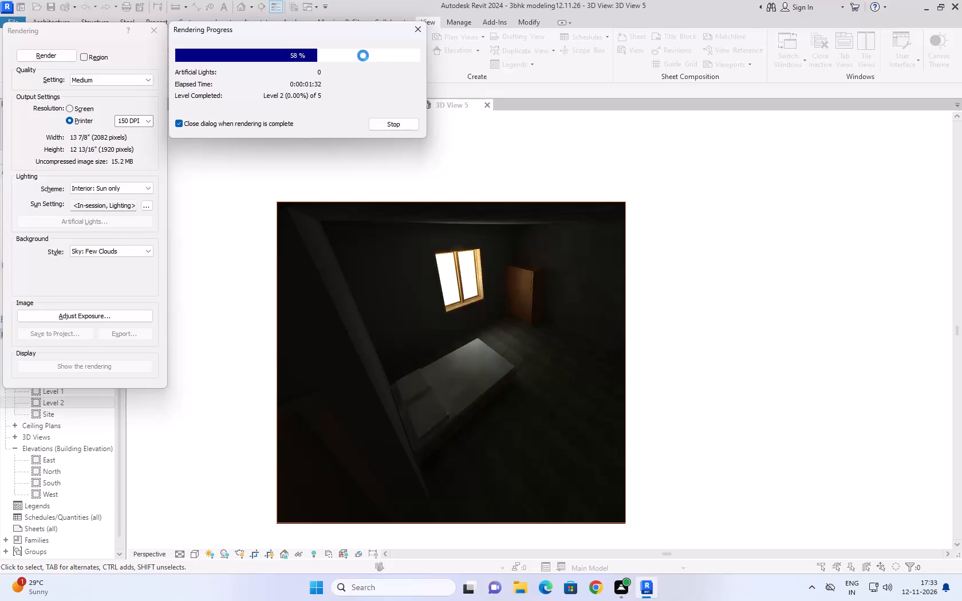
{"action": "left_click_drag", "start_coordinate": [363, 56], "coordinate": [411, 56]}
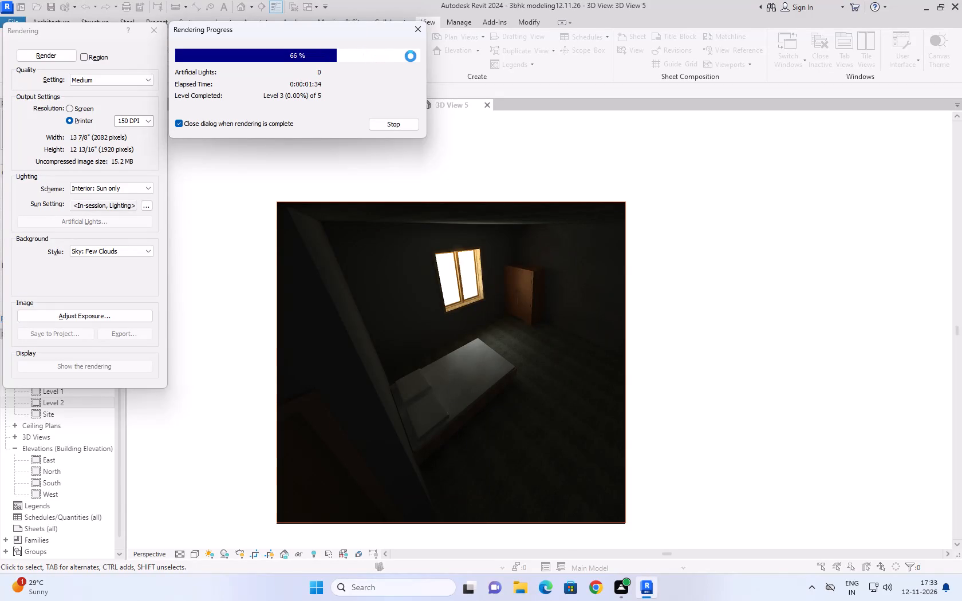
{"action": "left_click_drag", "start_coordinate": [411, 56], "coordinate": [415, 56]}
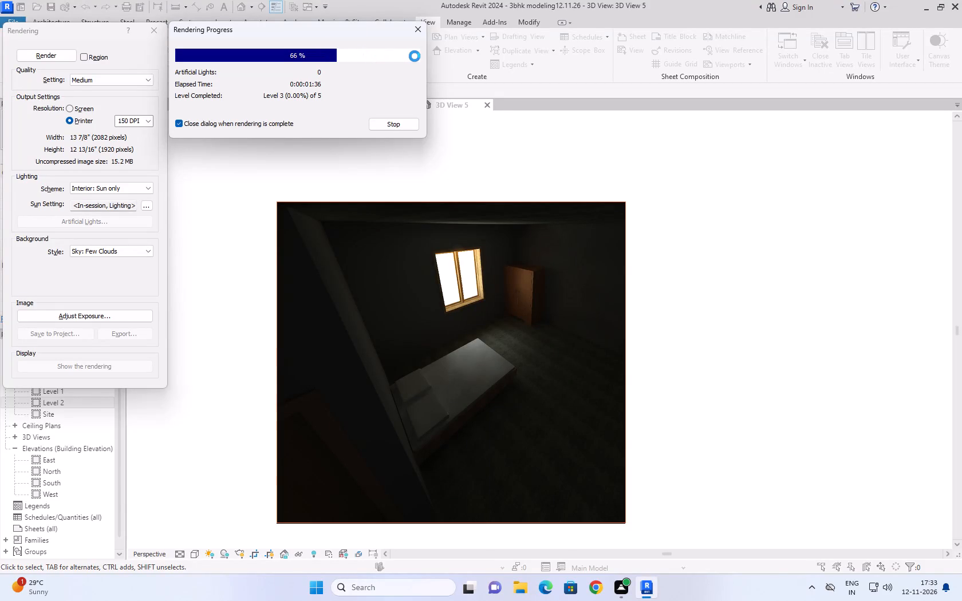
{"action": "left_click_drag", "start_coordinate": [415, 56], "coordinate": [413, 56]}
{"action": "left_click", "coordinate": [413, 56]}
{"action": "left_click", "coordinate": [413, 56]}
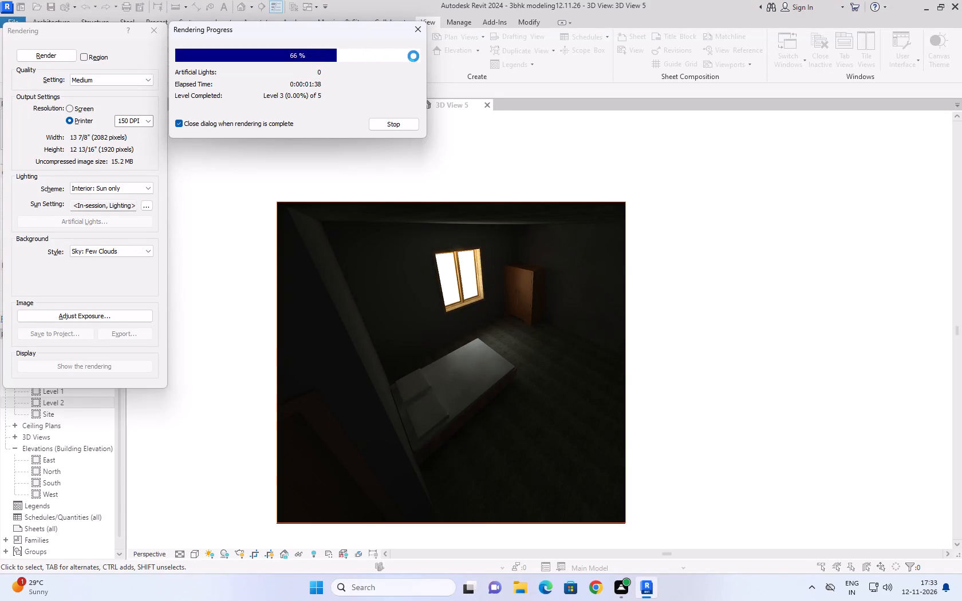
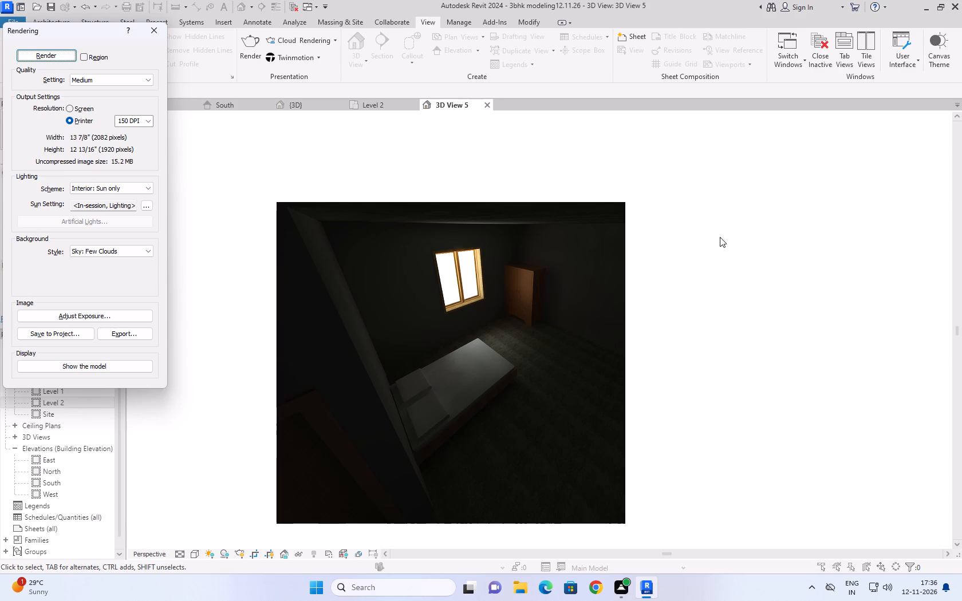
Inspect the rendered bedroom image up close, including the bed, window and wardrobe, and close the rendering settings.
{"action": "scroll", "coordinate": [534, 426], "scroll_direction": "up", "scroll_amount": 4}
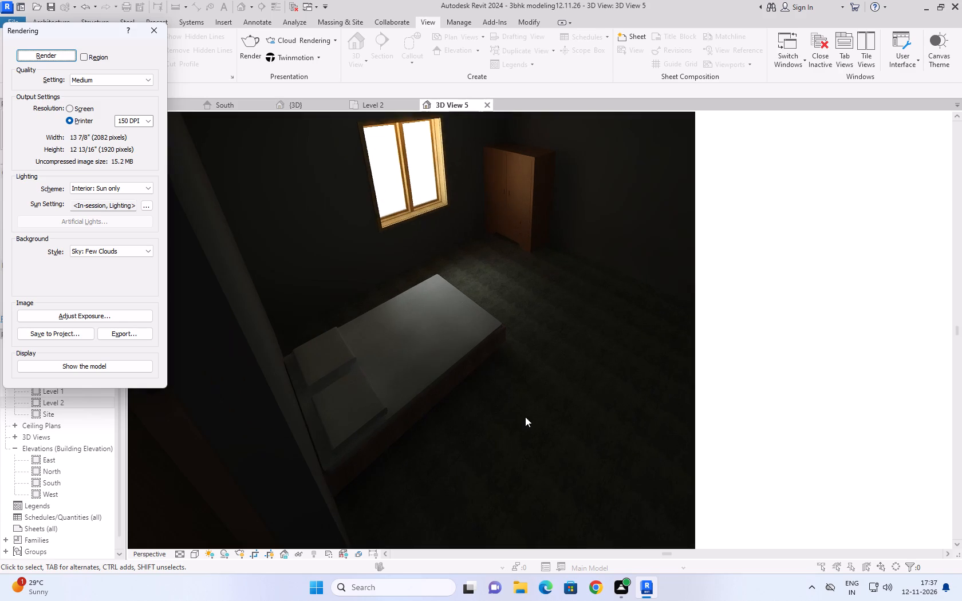
{"action": "scroll", "coordinate": [482, 405], "scroll_direction": "up", "scroll_amount": 5}
{"action": "scroll", "coordinate": [449, 273], "scroll_direction": "down", "scroll_amount": 5}
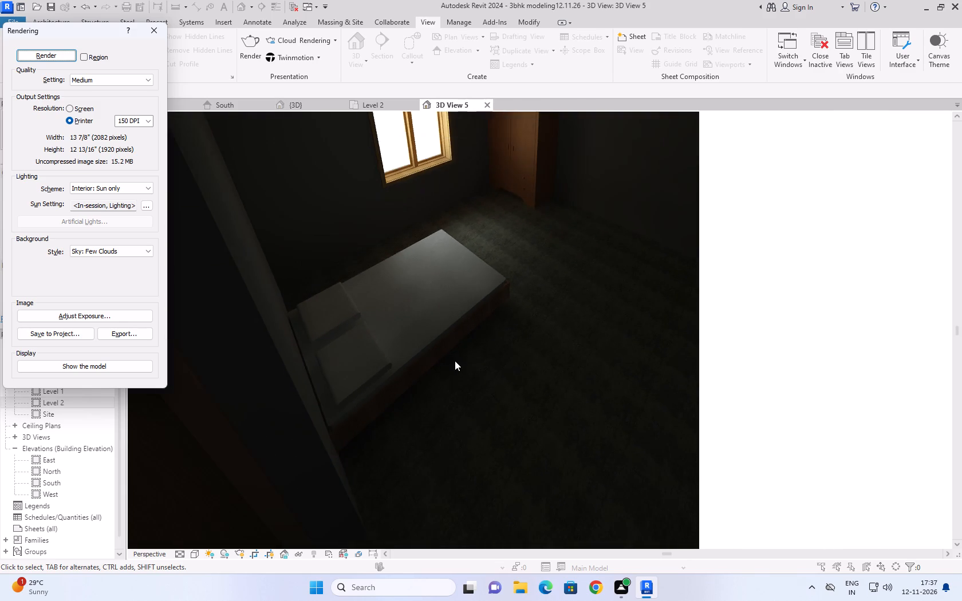
{"action": "scroll", "coordinate": [455, 361], "scroll_direction": "down", "scroll_amount": 4}
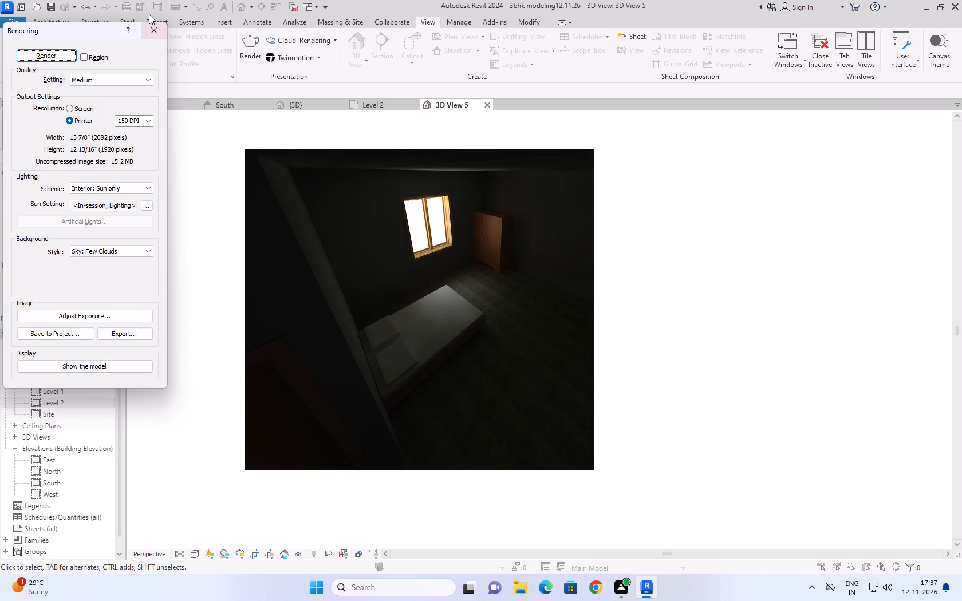
{"action": "left_click", "coordinate": [157, 32]}
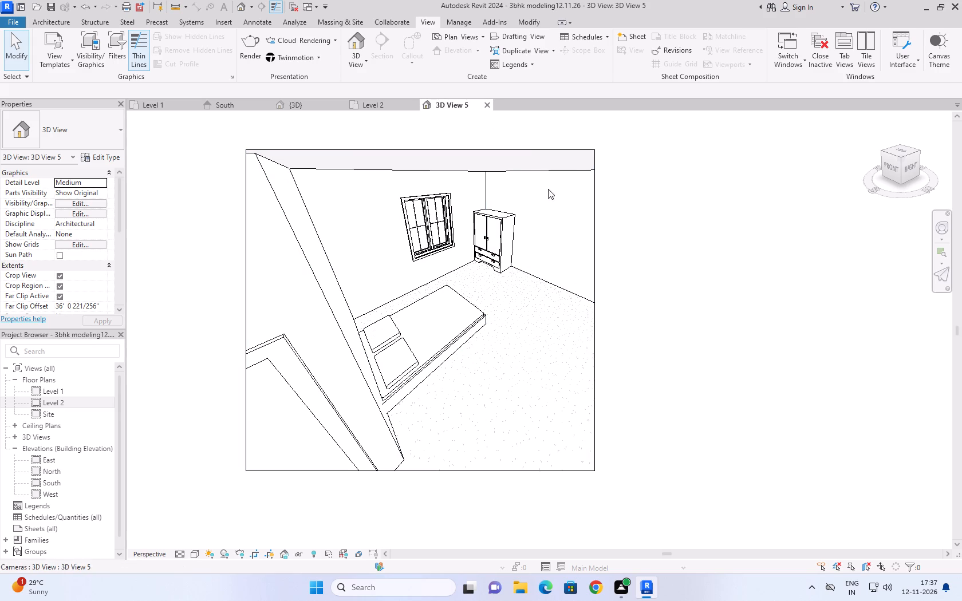
Close the bedroom camera view, 3D View 5.
{"action": "left_click_drag", "start_coordinate": [486, 104], "coordinate": [486, 90]}
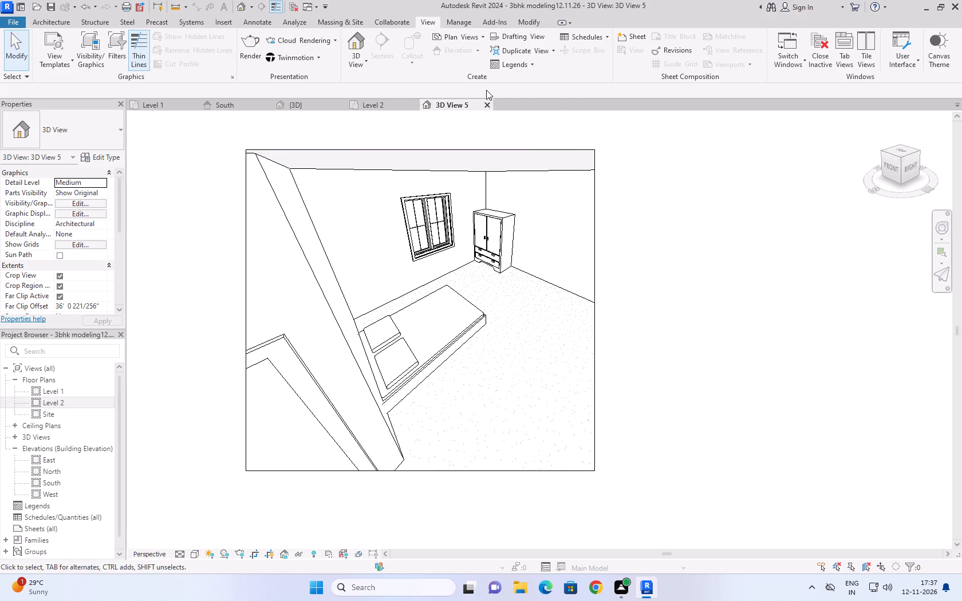
{"action": "left_click_drag", "start_coordinate": [486, 90], "coordinate": [484, 84]}
{"action": "left_click", "coordinate": [486, 108]}
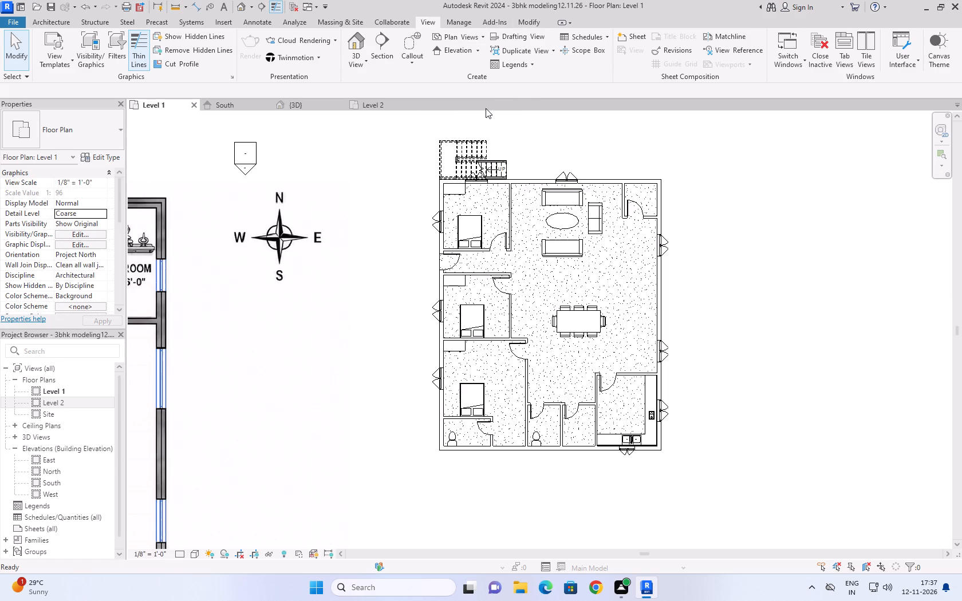
Review the Level 1 floor plan, the {3D} model view and the South elevation.
{"action": "scroll", "coordinate": [516, 327], "scroll_direction": "down", "scroll_amount": 3}
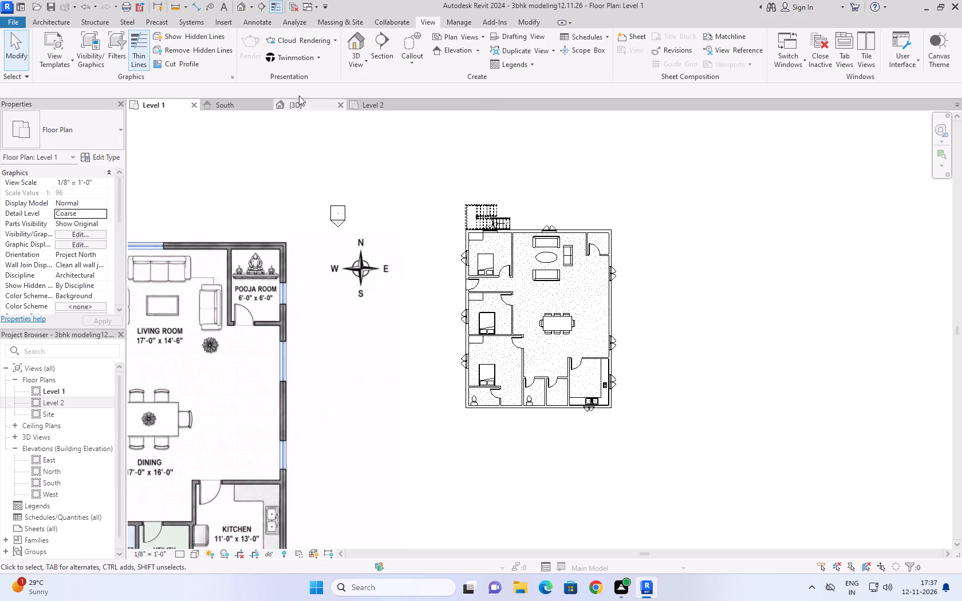
{"action": "double_click", "coordinate": [299, 94]}
{"action": "left_click", "coordinate": [305, 99]}
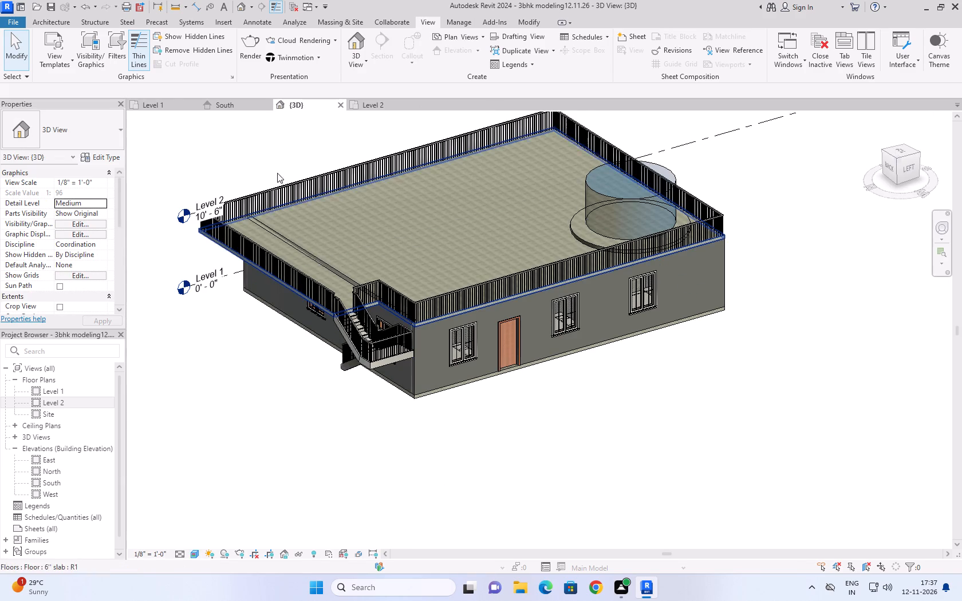
{"action": "left_click", "coordinate": [220, 106]}
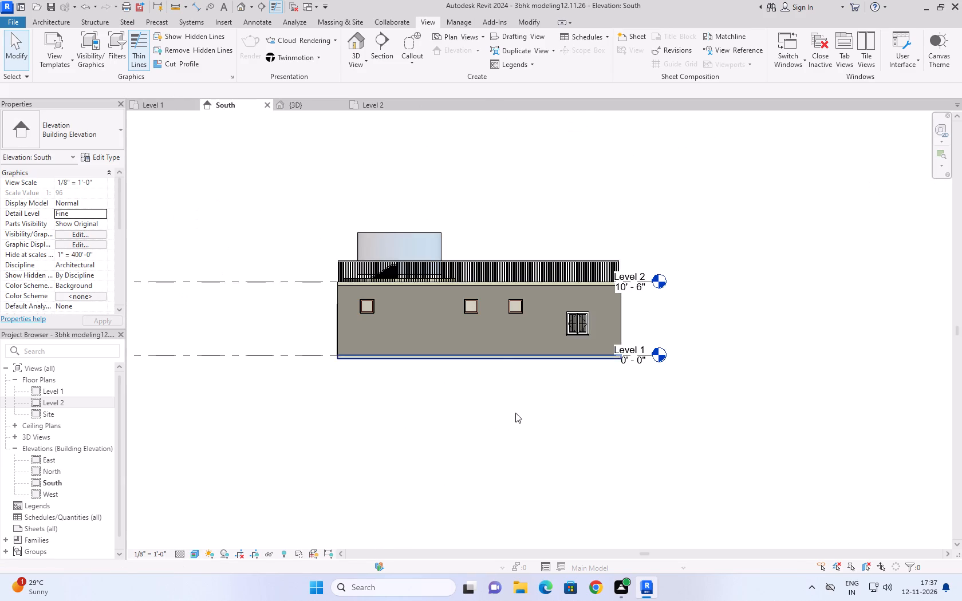
{"action": "scroll", "coordinate": [525, 416], "scroll_direction": "down", "scroll_amount": 3}
Return to the Level 1 floor plan, view the whole plan with its reference image, and close that view.
{"action": "left_click", "coordinate": [151, 102]}
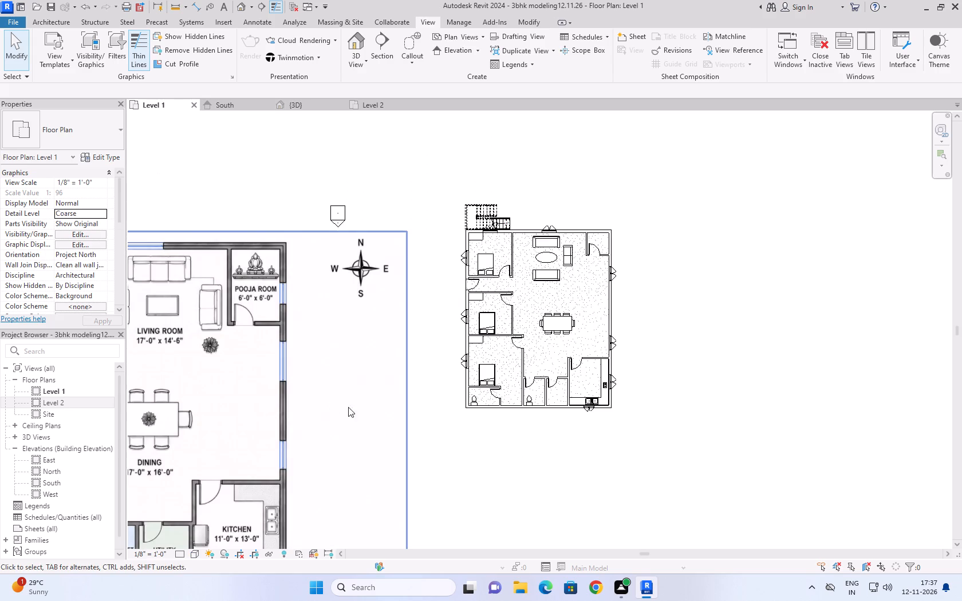
{"action": "scroll", "coordinate": [393, 326], "scroll_direction": "down", "scroll_amount": 10}
{"action": "left_click", "coordinate": [391, 353]}
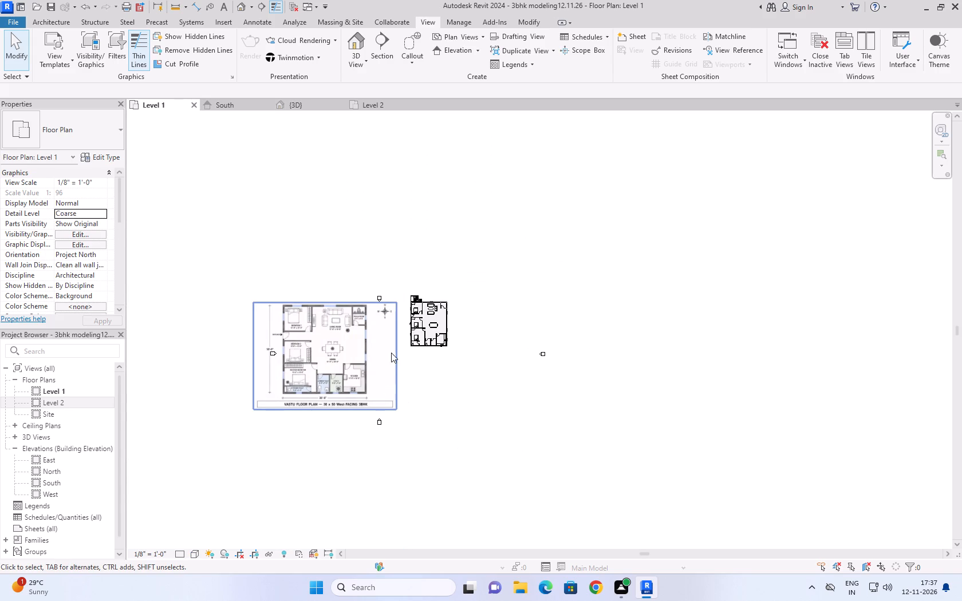
{"action": "left_click", "coordinate": [191, 104]}
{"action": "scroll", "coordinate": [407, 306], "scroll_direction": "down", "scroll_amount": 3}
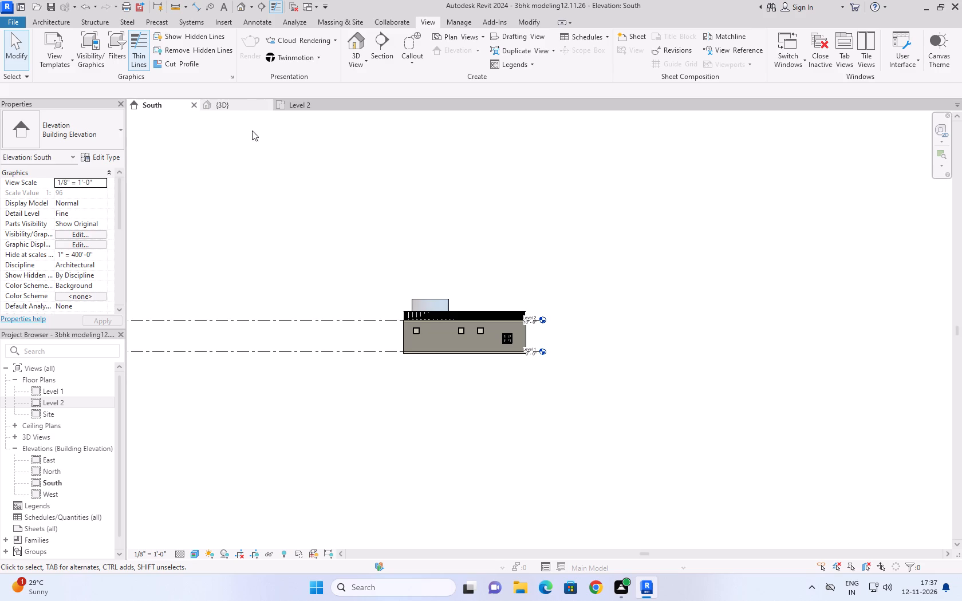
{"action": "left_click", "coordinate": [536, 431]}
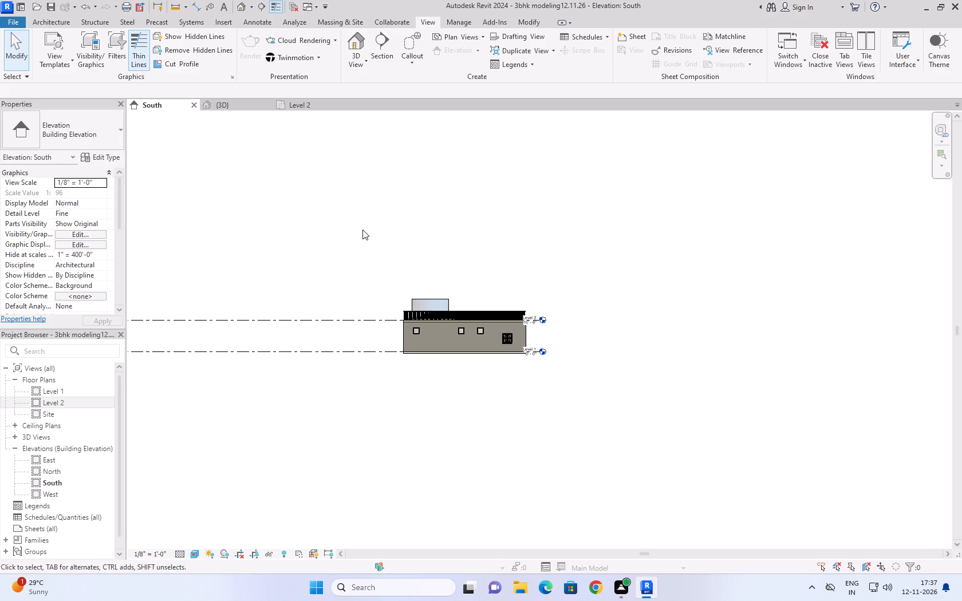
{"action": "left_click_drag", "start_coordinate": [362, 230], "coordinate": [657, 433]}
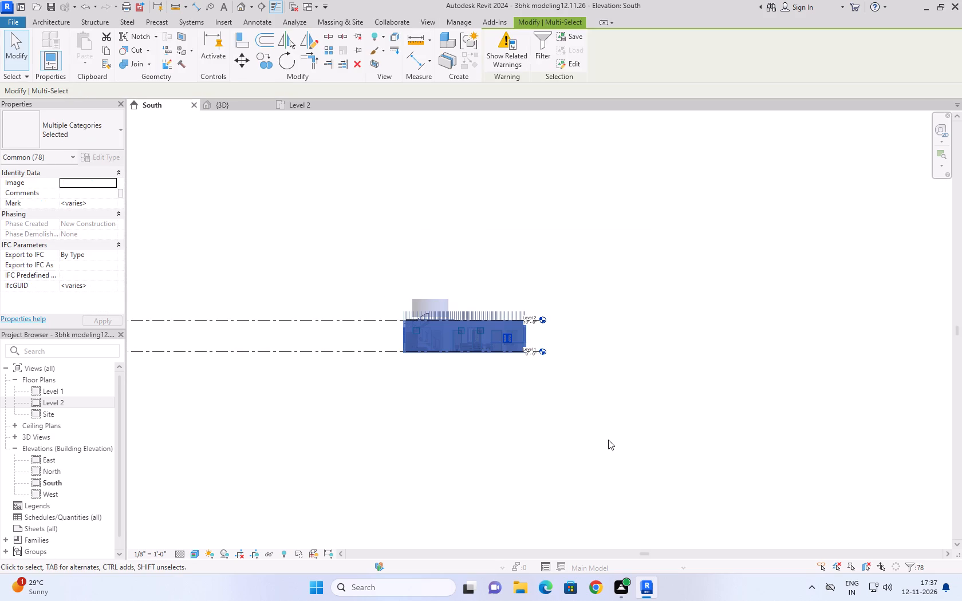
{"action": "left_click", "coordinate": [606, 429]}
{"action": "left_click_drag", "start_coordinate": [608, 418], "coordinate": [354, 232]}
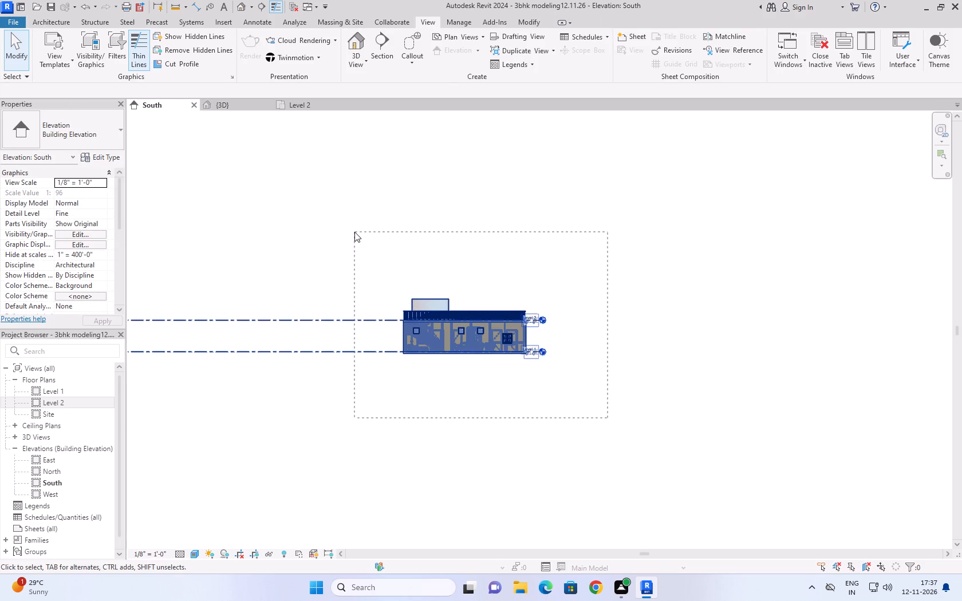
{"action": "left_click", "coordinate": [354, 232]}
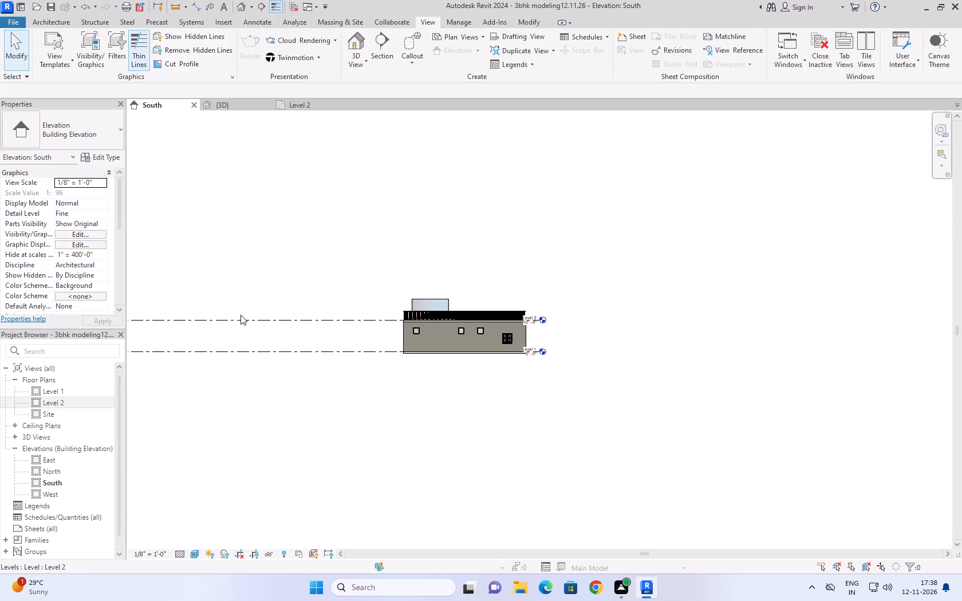
Check the house in the {3D} view and return to the South elevation.
{"action": "left_click", "coordinate": [222, 101]}
{"action": "left_click", "coordinate": [279, 412]}
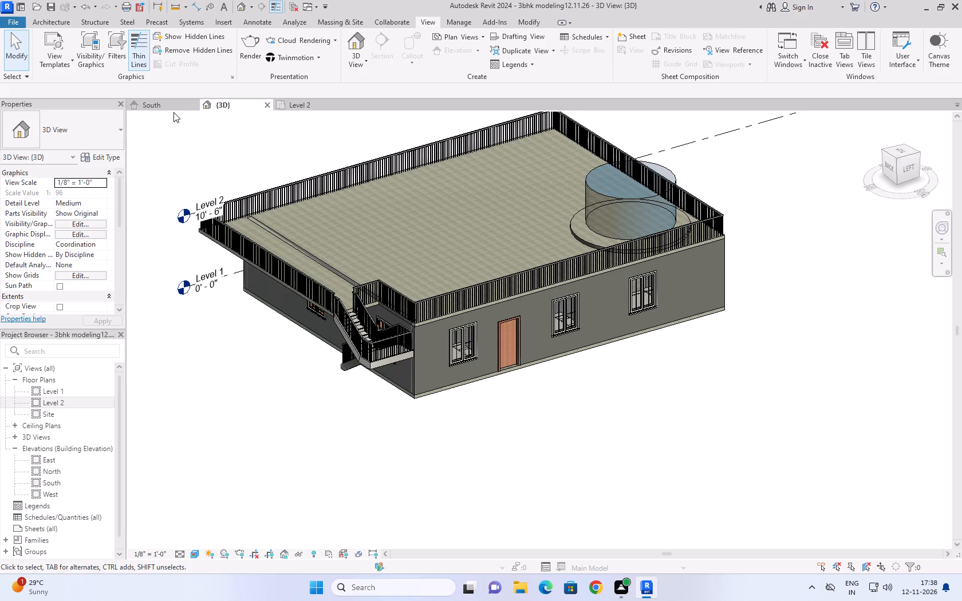
{"action": "left_click", "coordinate": [174, 112]}
{"action": "left_click", "coordinate": [172, 107]}
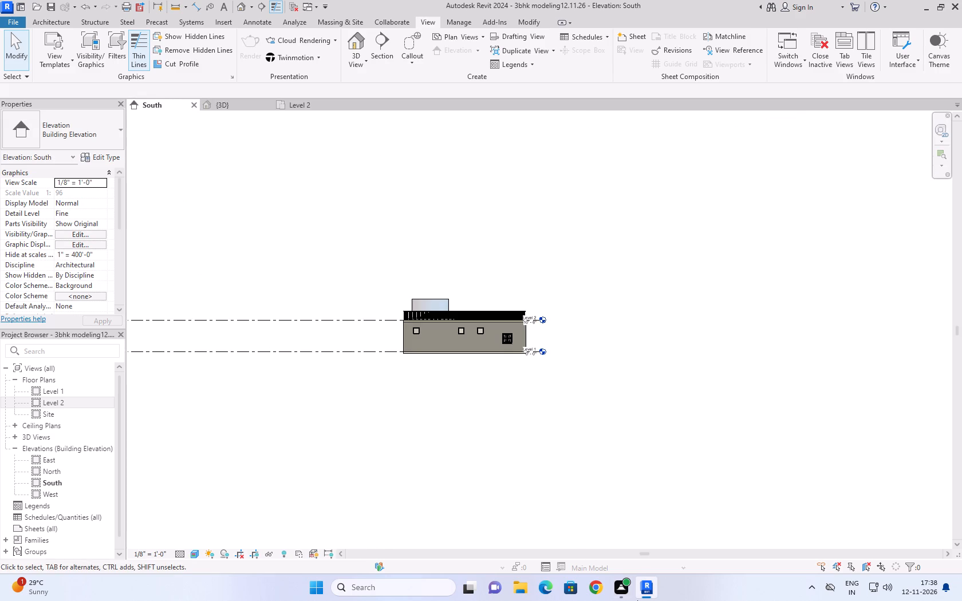
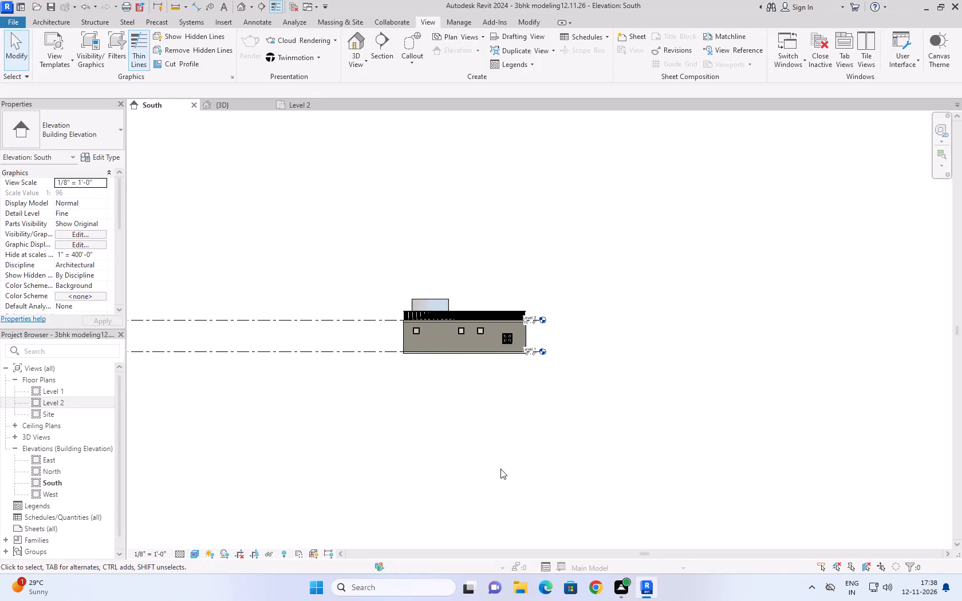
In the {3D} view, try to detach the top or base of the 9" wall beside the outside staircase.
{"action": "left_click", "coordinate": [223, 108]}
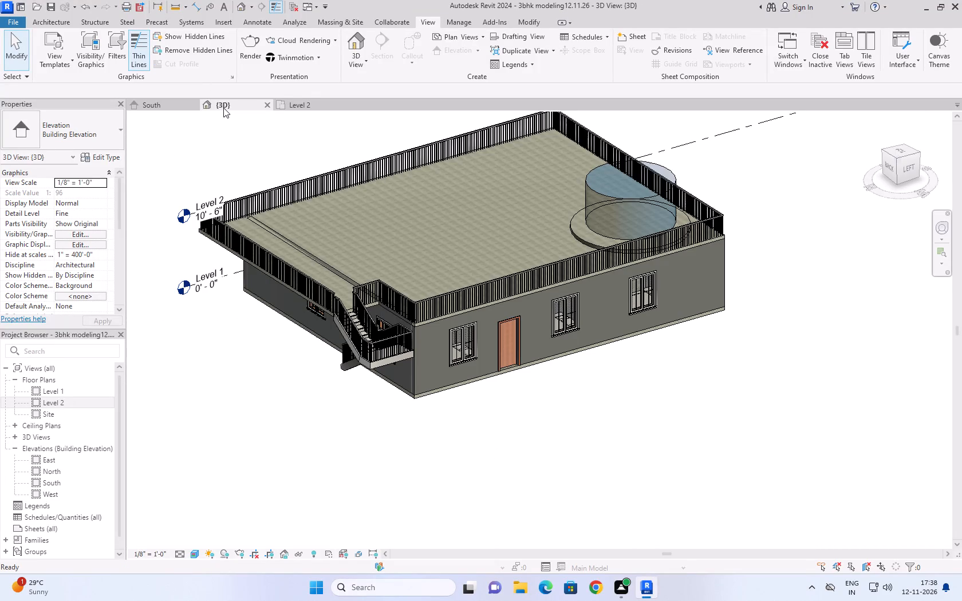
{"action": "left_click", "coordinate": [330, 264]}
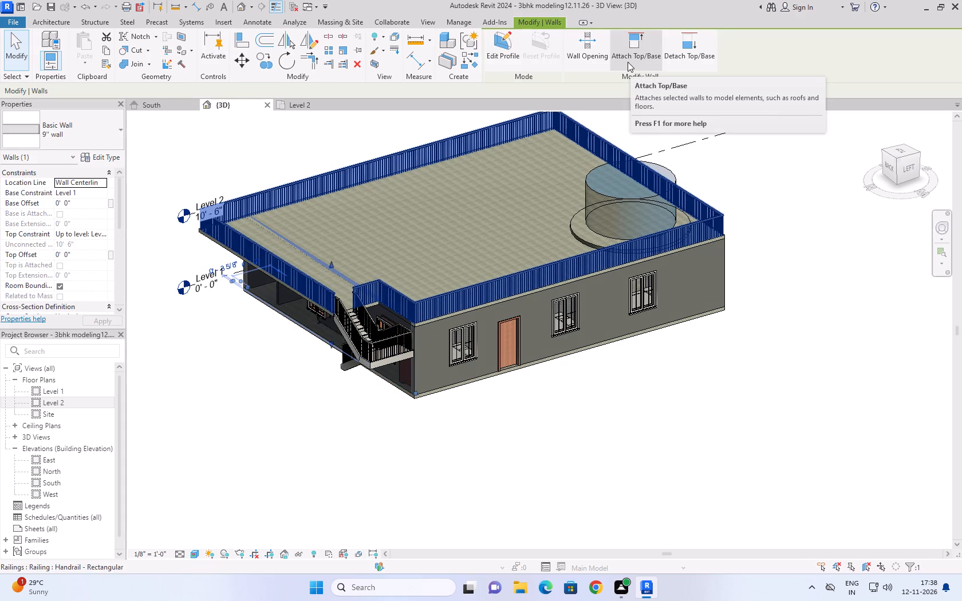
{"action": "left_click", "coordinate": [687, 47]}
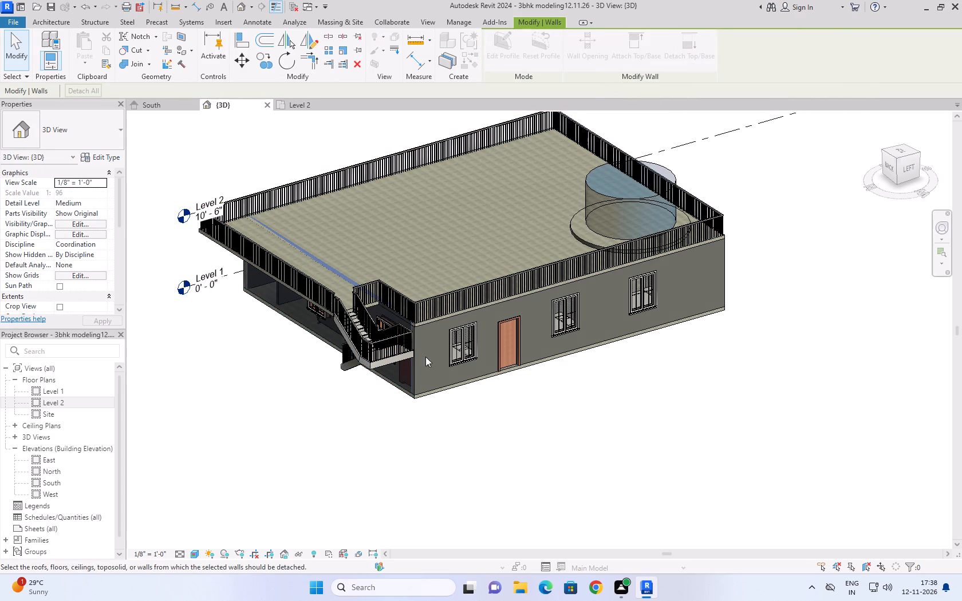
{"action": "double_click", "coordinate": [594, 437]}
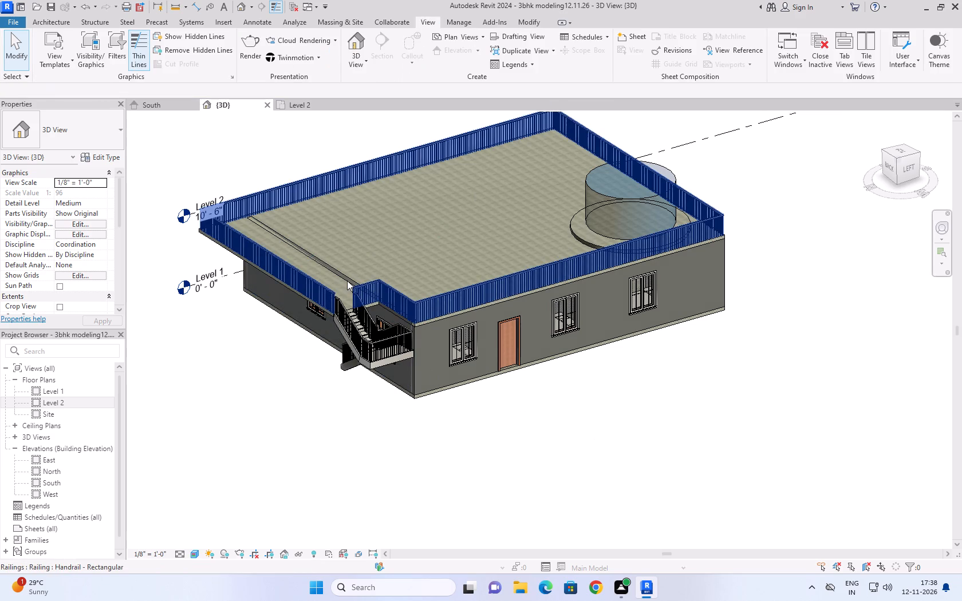
Lower the top of the 9" wall beside the outside staircase to about 1 3/4" below Level 2.
{"action": "left_click", "coordinate": [346, 278]}
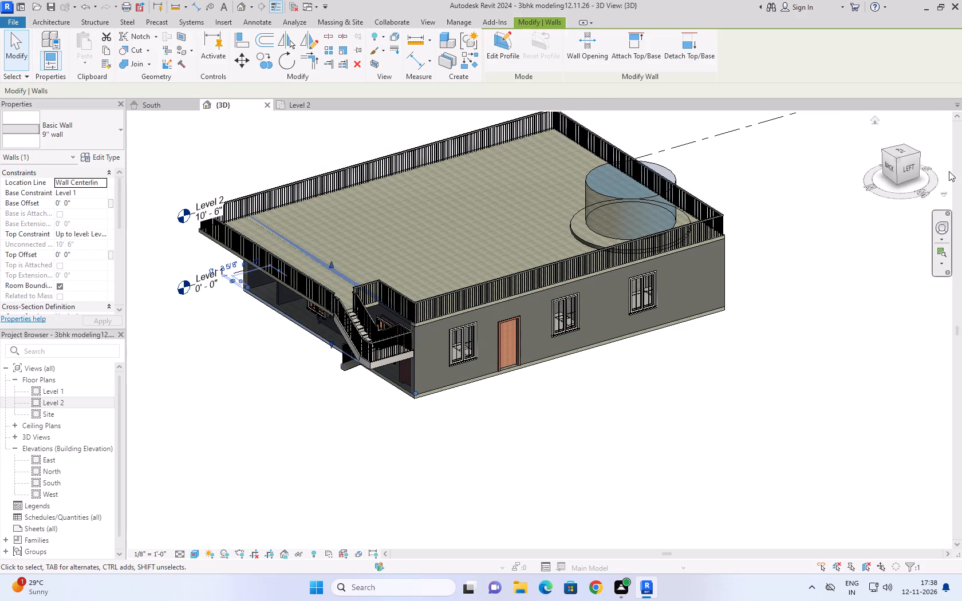
{"action": "left_click", "coordinate": [912, 170]}
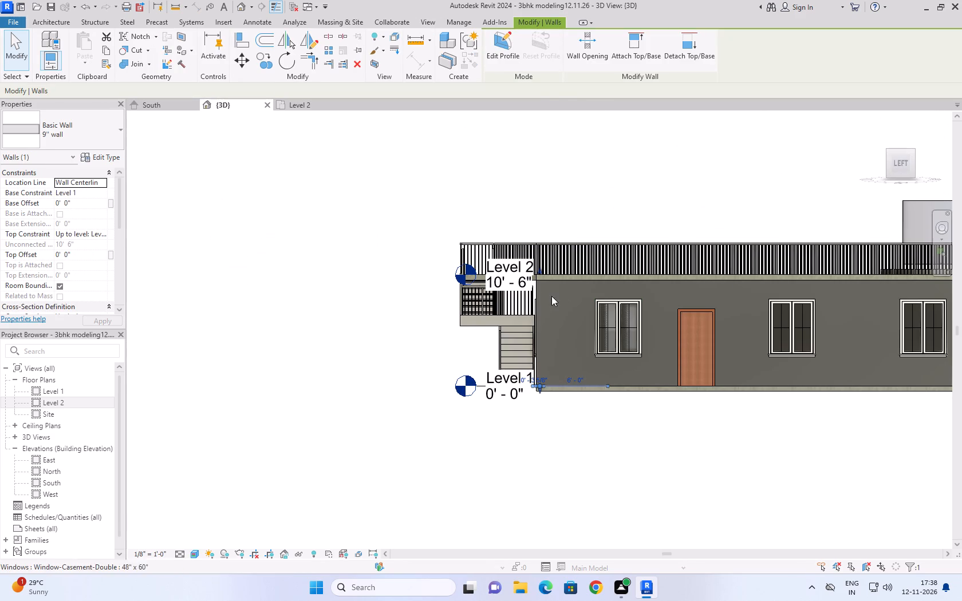
{"action": "scroll", "coordinate": [511, 263], "scroll_direction": "up", "scroll_amount": 9}
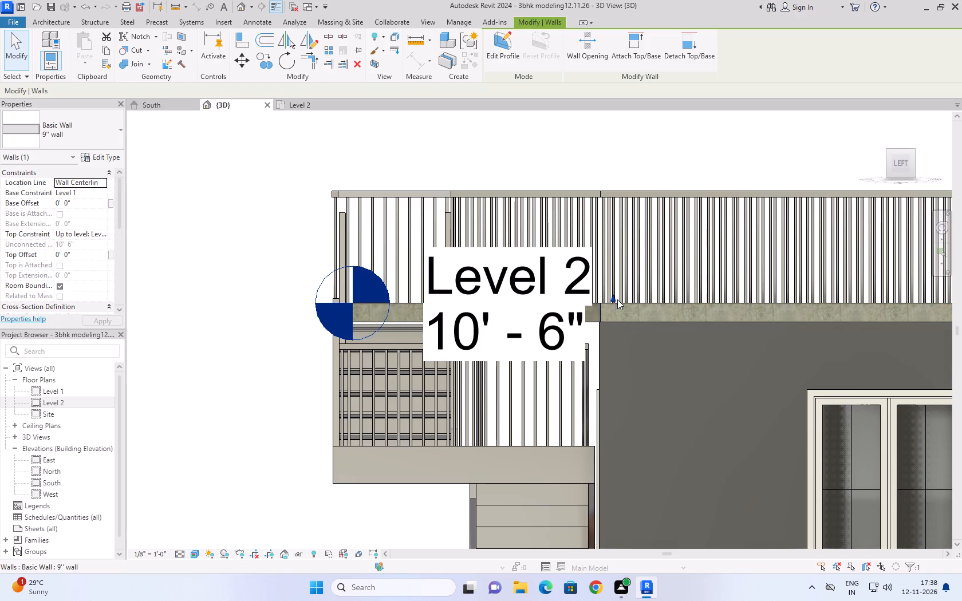
{"action": "left_click", "coordinate": [612, 298]}
{"action": "left_click", "coordinate": [612, 303]}
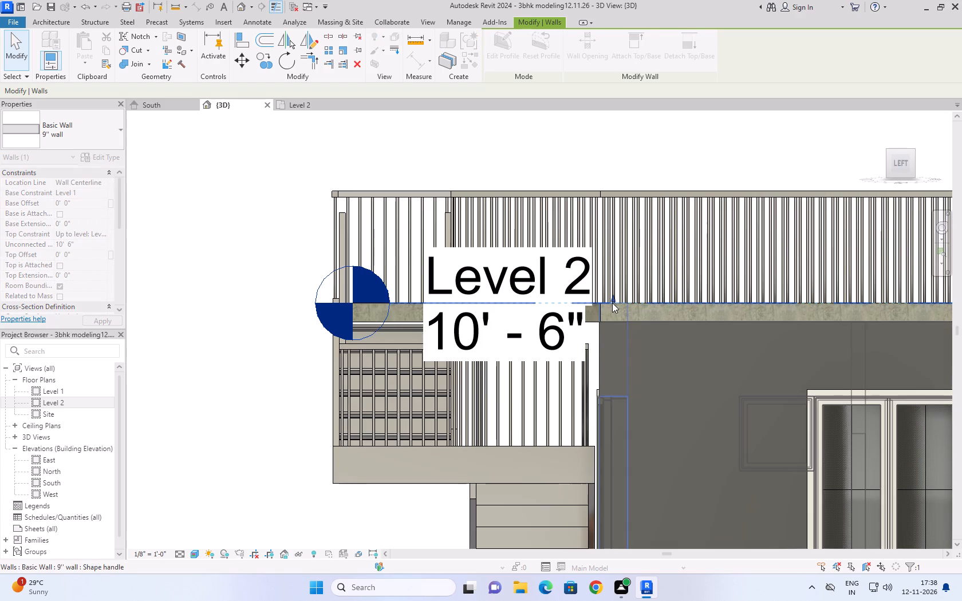
{"action": "left_click_drag", "start_coordinate": [613, 298], "coordinate": [614, 306]}
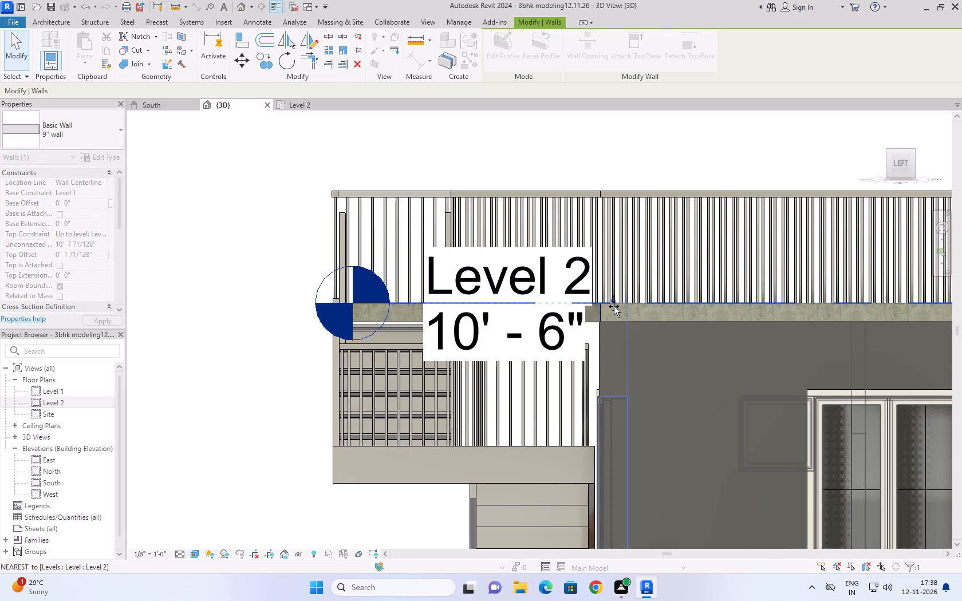
{"action": "left_click_drag", "start_coordinate": [614, 306], "coordinate": [614, 309]}
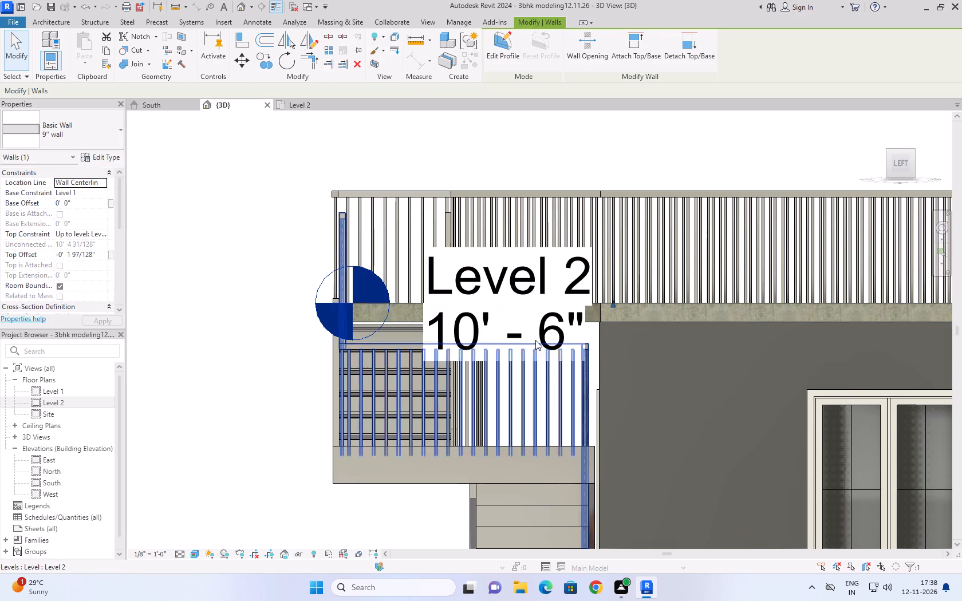
{"action": "left_click", "coordinate": [429, 149]}
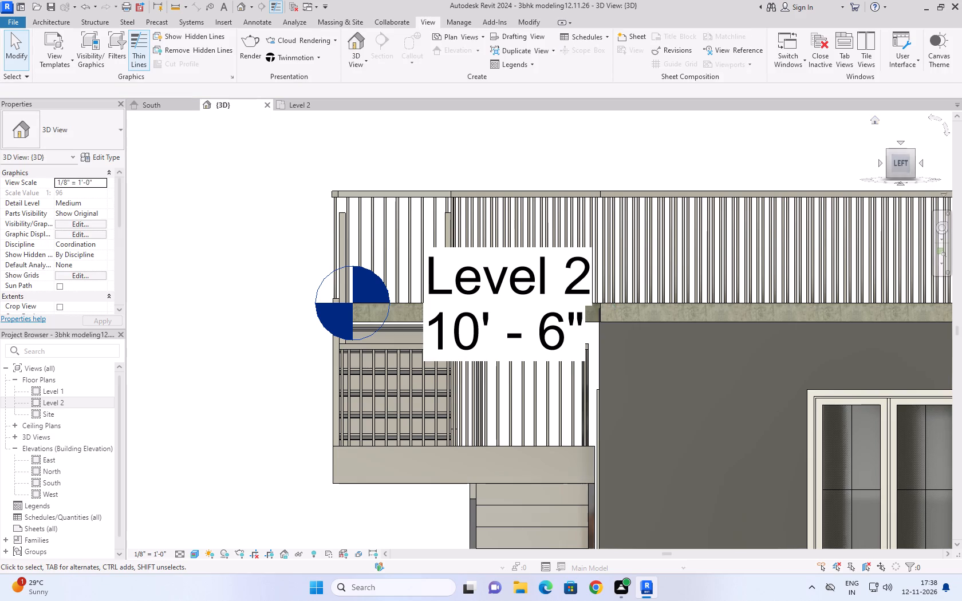
Return the {3D} view to its home orientation and examine the house, roof railing and water tank from different corners.
{"action": "left_click", "coordinate": [875, 122]}
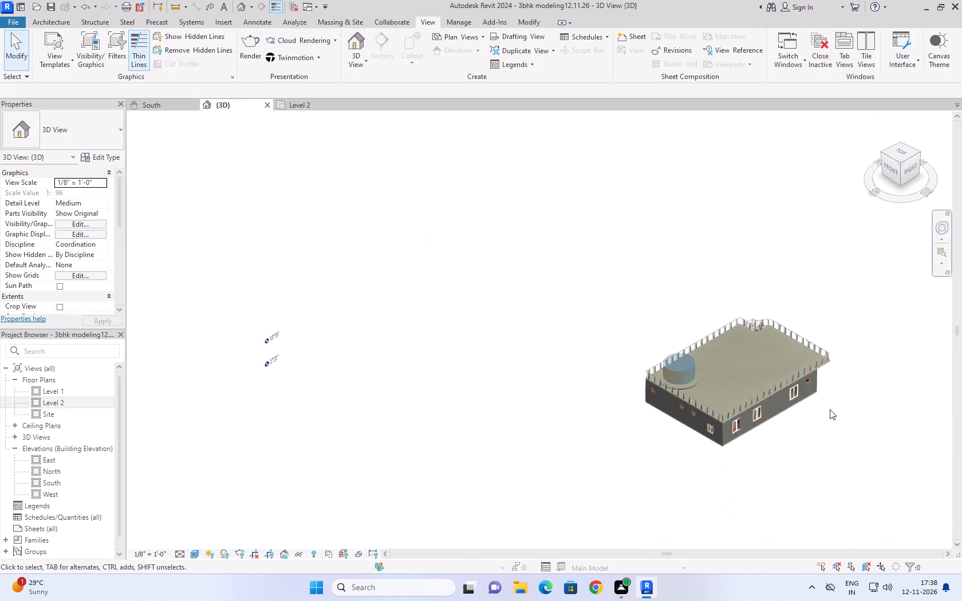
{"action": "scroll", "coordinate": [897, 384], "scroll_direction": "up", "scroll_amount": 8}
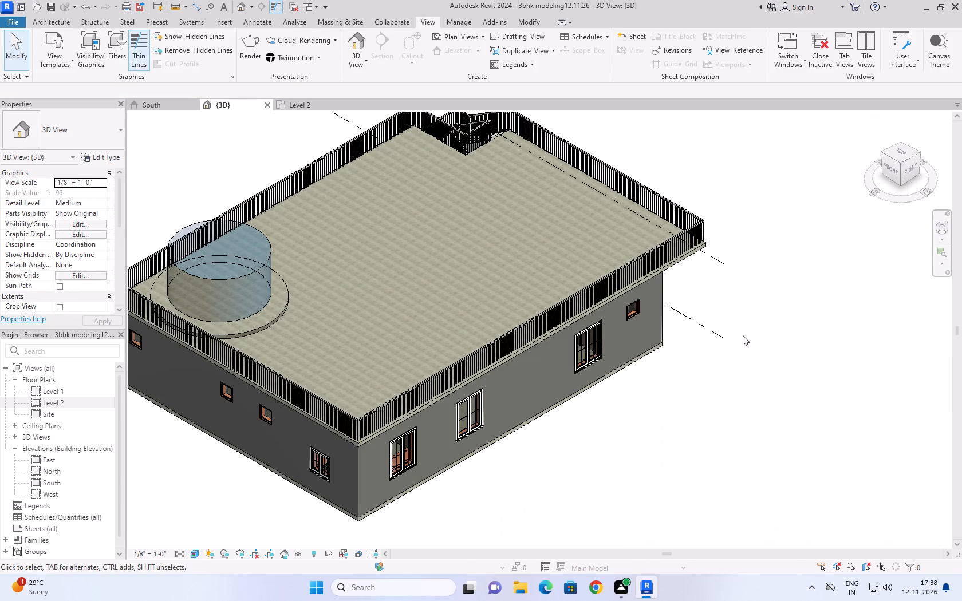
{"action": "scroll", "coordinate": [775, 336], "scroll_direction": "up", "scroll_amount": 2}
{"action": "scroll", "coordinate": [775, 336], "scroll_direction": "down", "scroll_amount": 3}
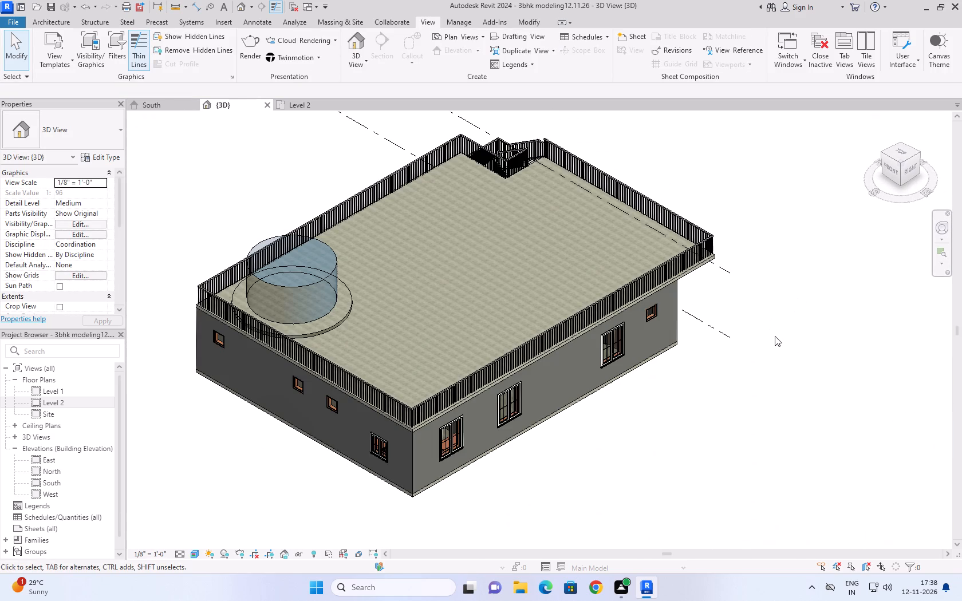
{"action": "left_click", "coordinate": [899, 160]}
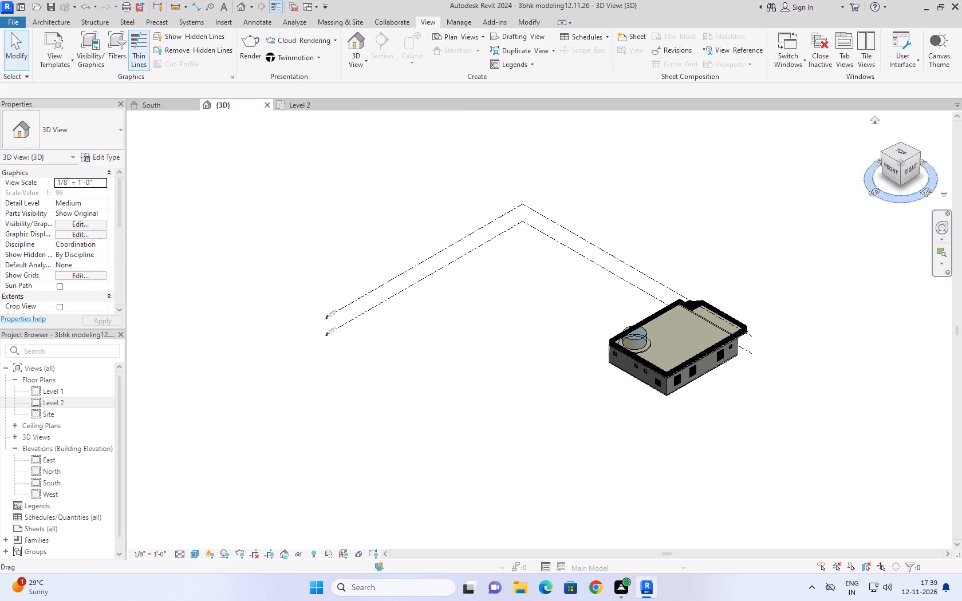
{"action": "left_click", "coordinate": [877, 121]}
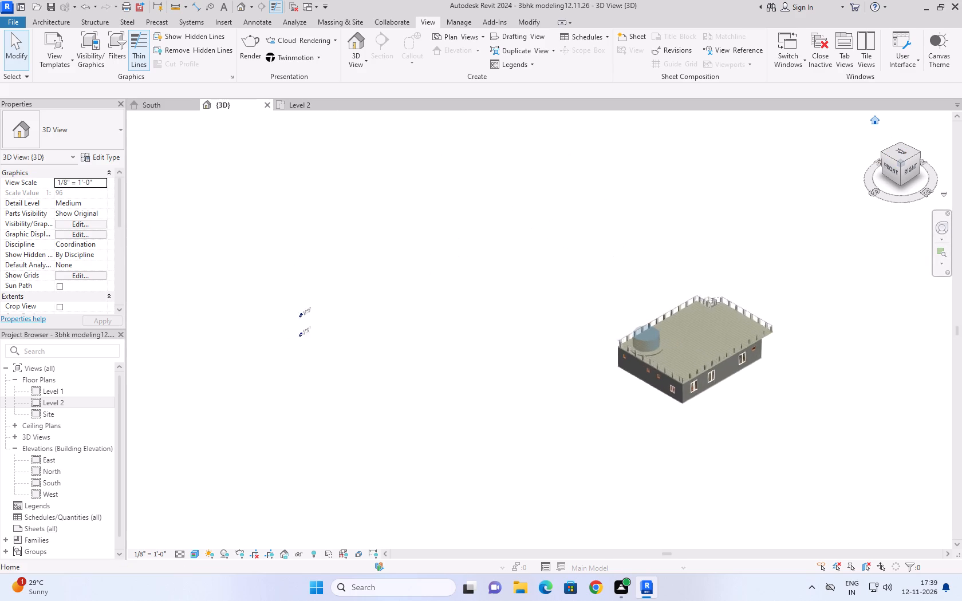
{"action": "left_click", "coordinate": [876, 120]}
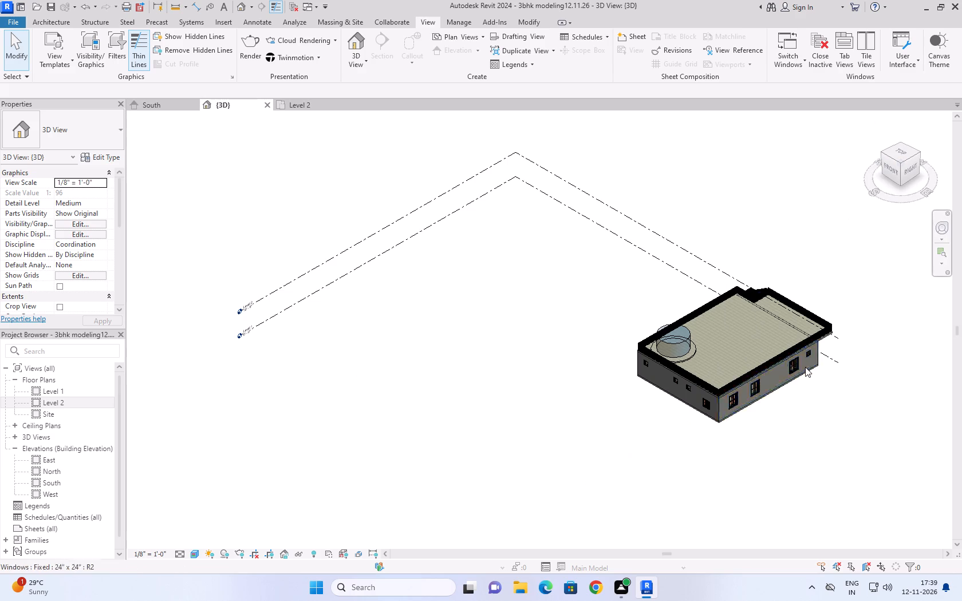
{"action": "left_click", "coordinate": [881, 152]}
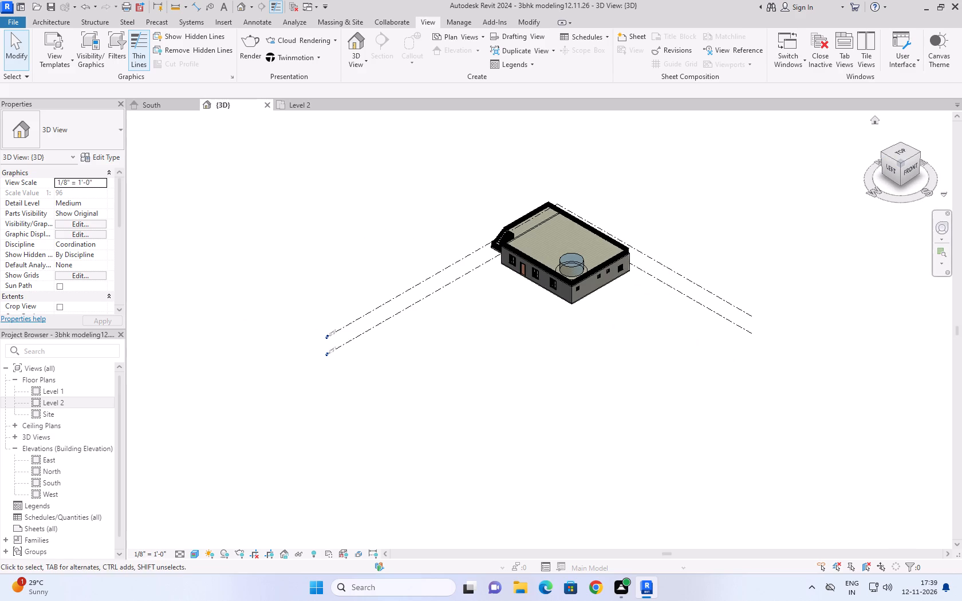
{"action": "left_click", "coordinate": [872, 120]}
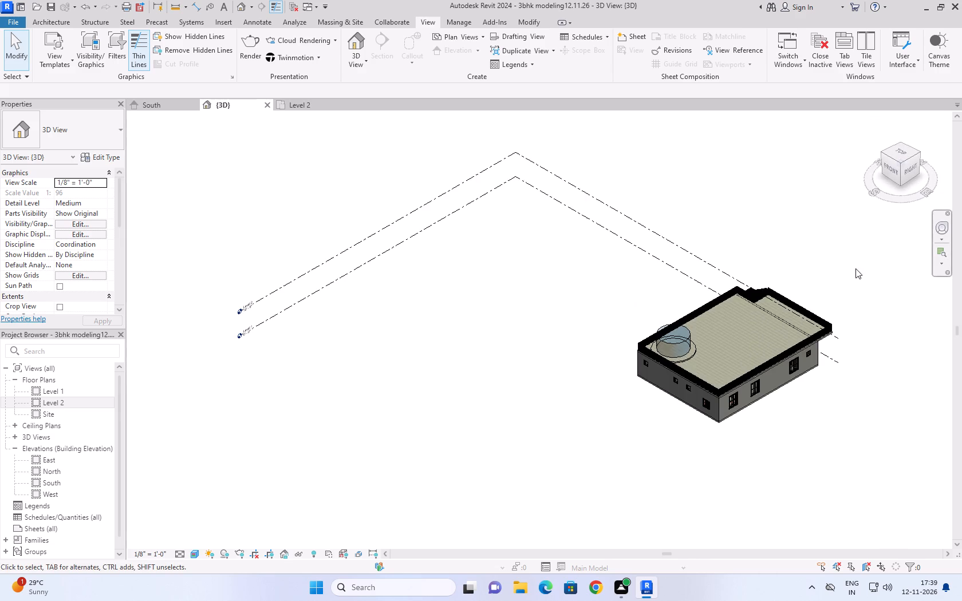
{"action": "middle_click_drag", "start_coordinate": [847, 304], "coordinate": [530, 306]}
{"action": "scroll", "coordinate": [409, 444], "scroll_direction": "up", "scroll_amount": 6}
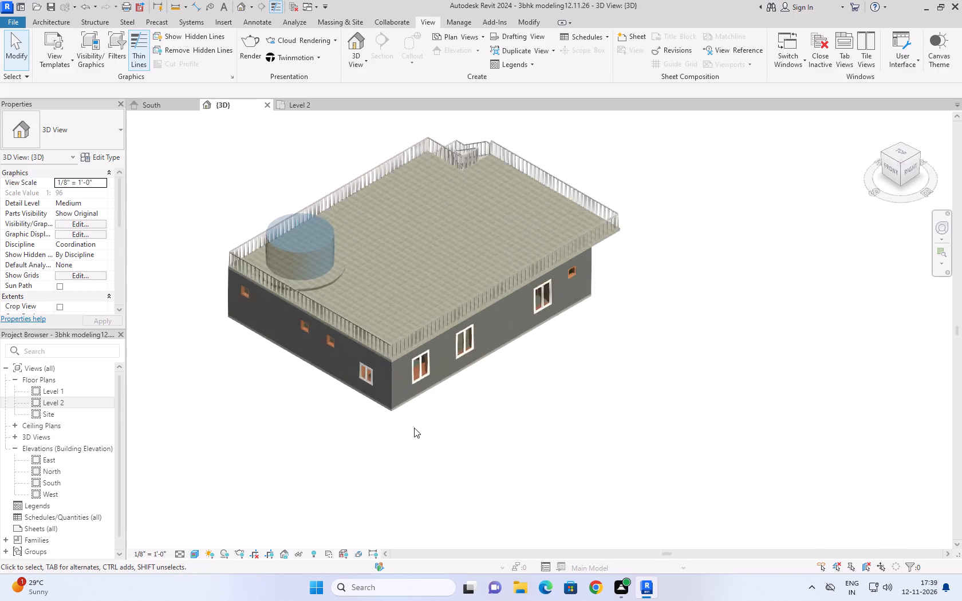
{"action": "scroll", "coordinate": [497, 402], "scroll_direction": "up", "scroll_amount": 3}
{"action": "middle_click_drag", "start_coordinate": [440, 426], "coordinate": [479, 524]}
{"action": "scroll", "coordinate": [479, 524], "scroll_direction": "down", "scroll_amount": 3}
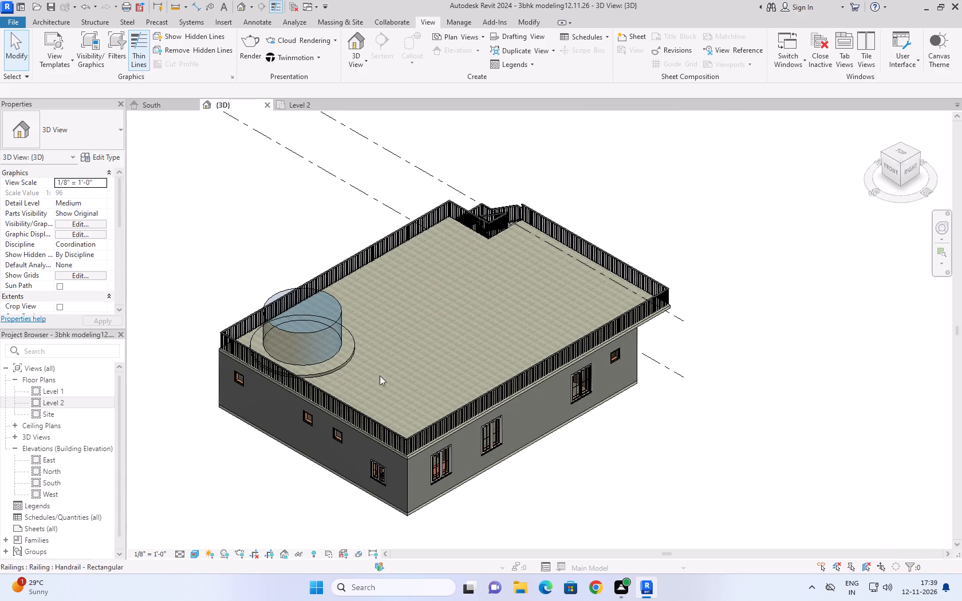
Review the South elevation, the Level 2 floor plan and the Level 1 floor plan, including the empty area beside the house.
{"action": "left_click", "coordinate": [144, 101]}
{"action": "scroll", "coordinate": [251, 205], "scroll_direction": "down", "scroll_amount": 3}
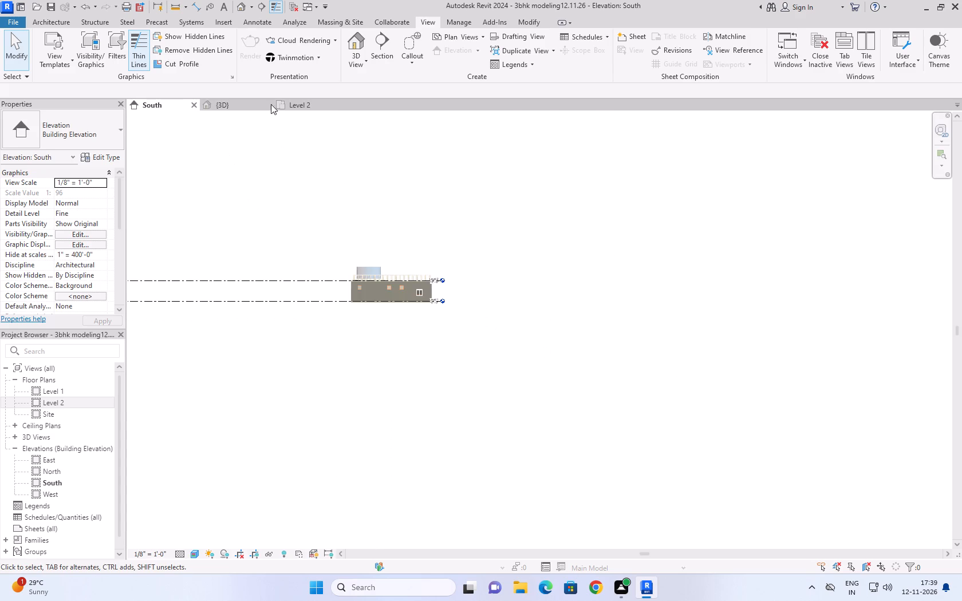
{"action": "left_click", "coordinate": [300, 102]}
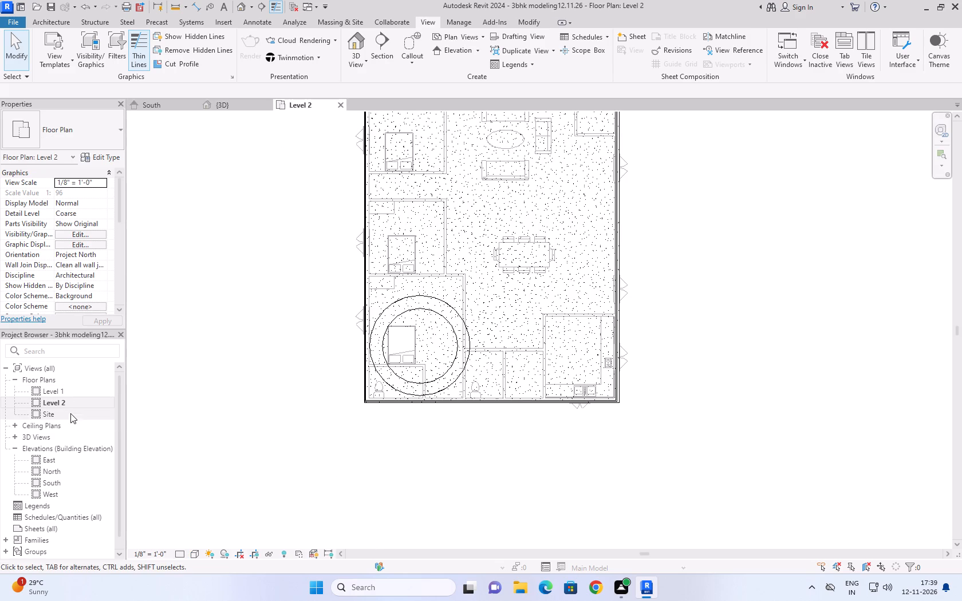
{"action": "double_click", "coordinate": [69, 391]}
{"action": "scroll", "coordinate": [195, 437], "scroll_direction": "down", "scroll_amount": 9}
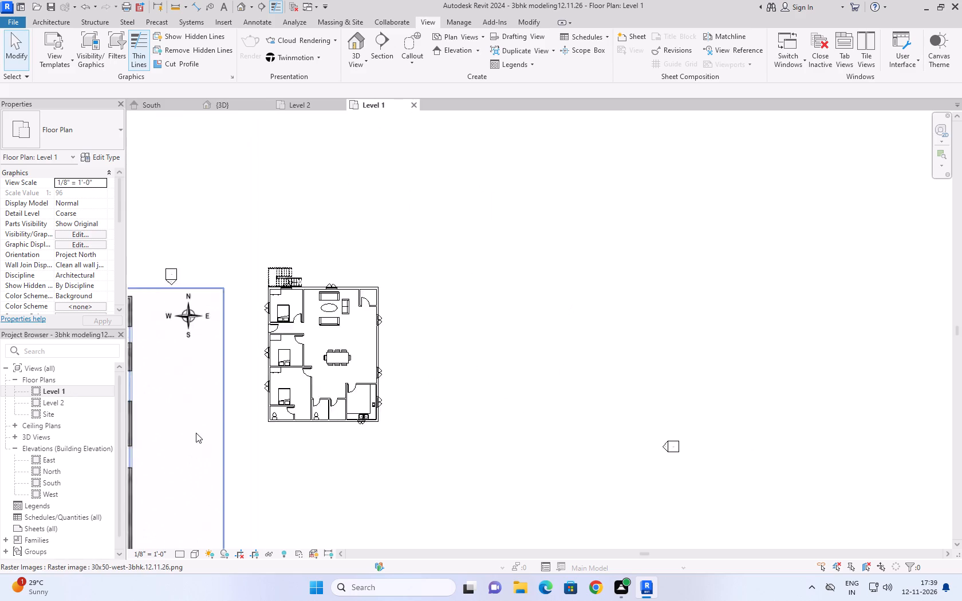
{"action": "middle_click_drag", "start_coordinate": [376, 363], "coordinate": [206, 410]}
{"action": "middle_click_drag", "start_coordinate": [275, 359], "coordinate": [391, 275]}
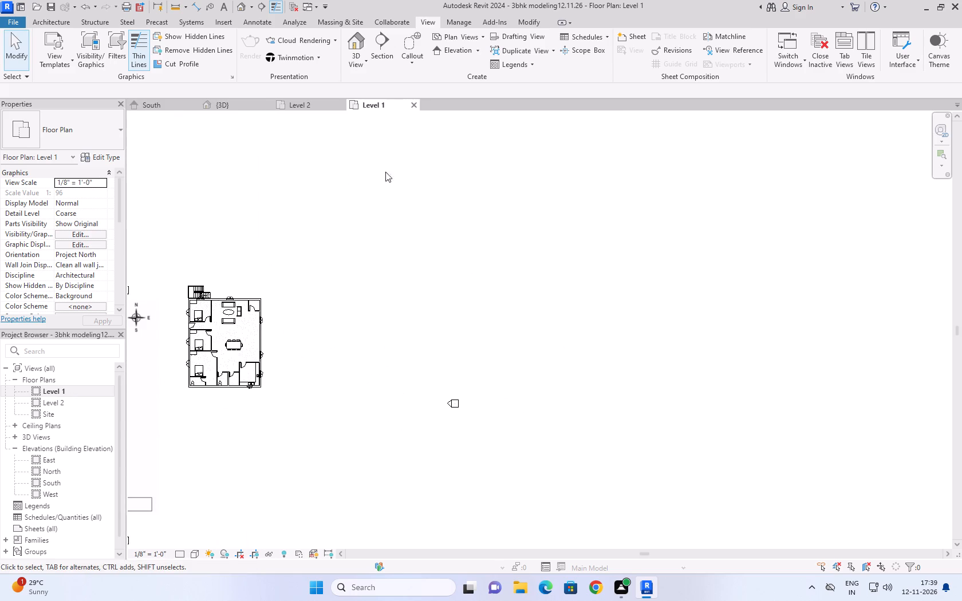
Beside the house on Level 1, start a chain of 4.5" walls running south, east, south about 16'-6" and west about 11'-6".
{"action": "double_click", "coordinate": [53, 21]}
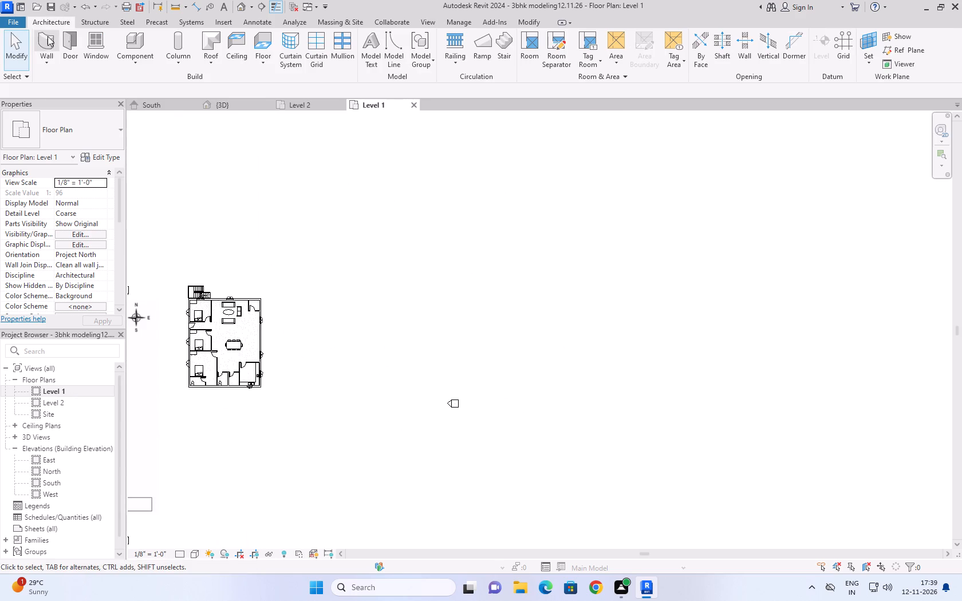
{"action": "left_click", "coordinate": [46, 41]}
{"action": "scroll", "coordinate": [341, 282], "scroll_direction": "up", "scroll_amount": 3}
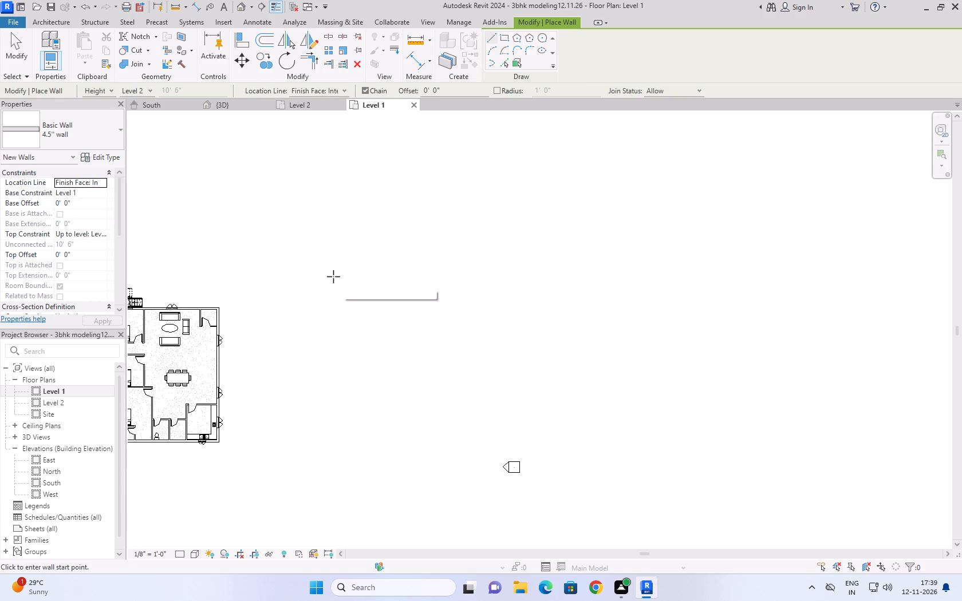
{"action": "left_click", "coordinate": [313, 244]}
{"action": "left_click", "coordinate": [312, 317]}
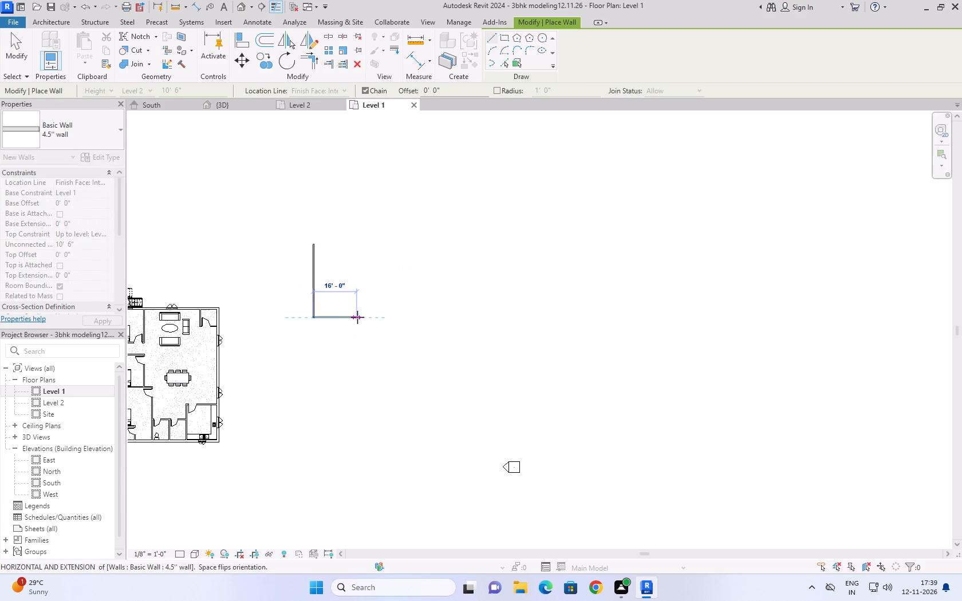
{"action": "left_click", "coordinate": [367, 315]}
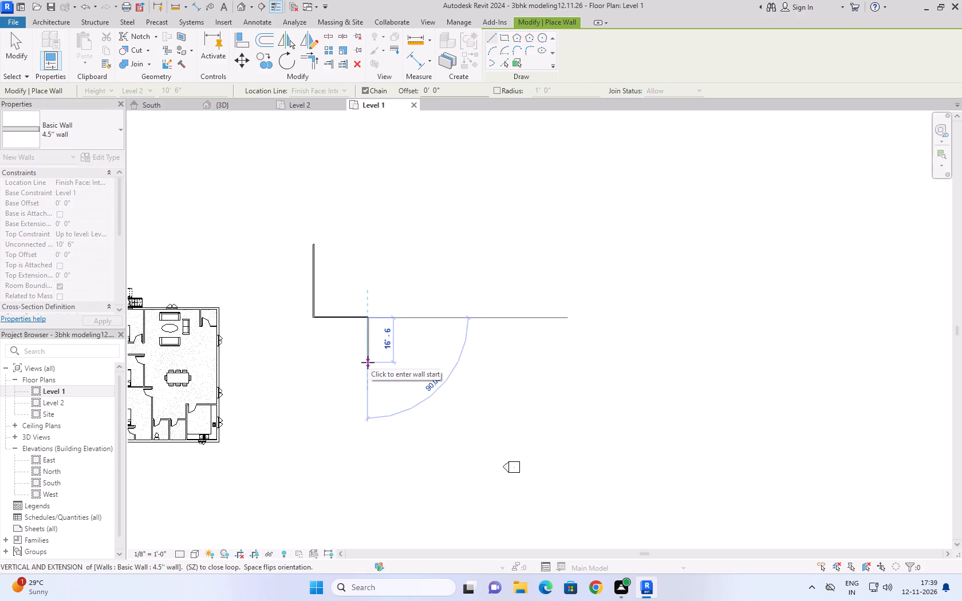
{"action": "left_click", "coordinate": [368, 362]}
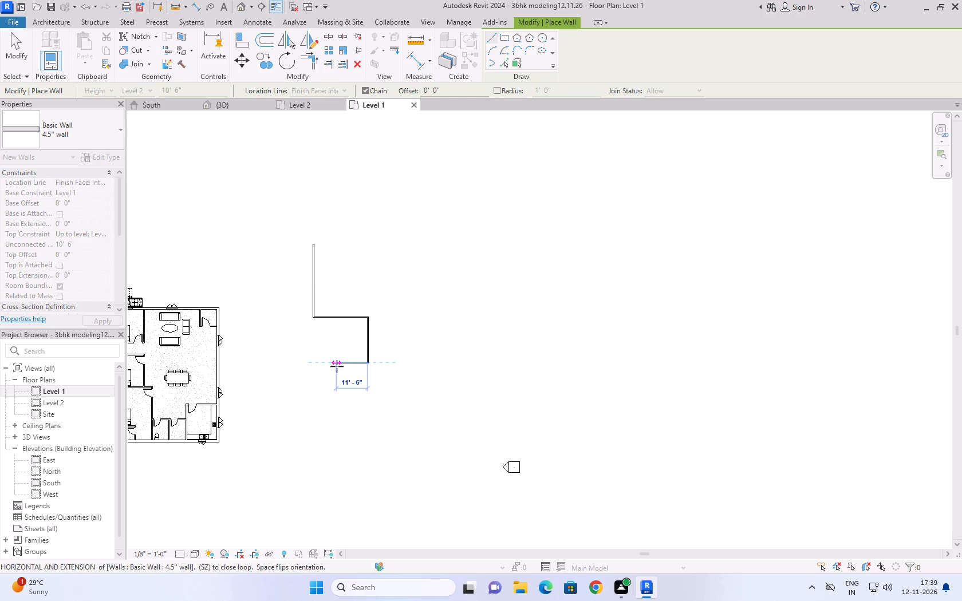
{"action": "left_click", "coordinate": [337, 366]}
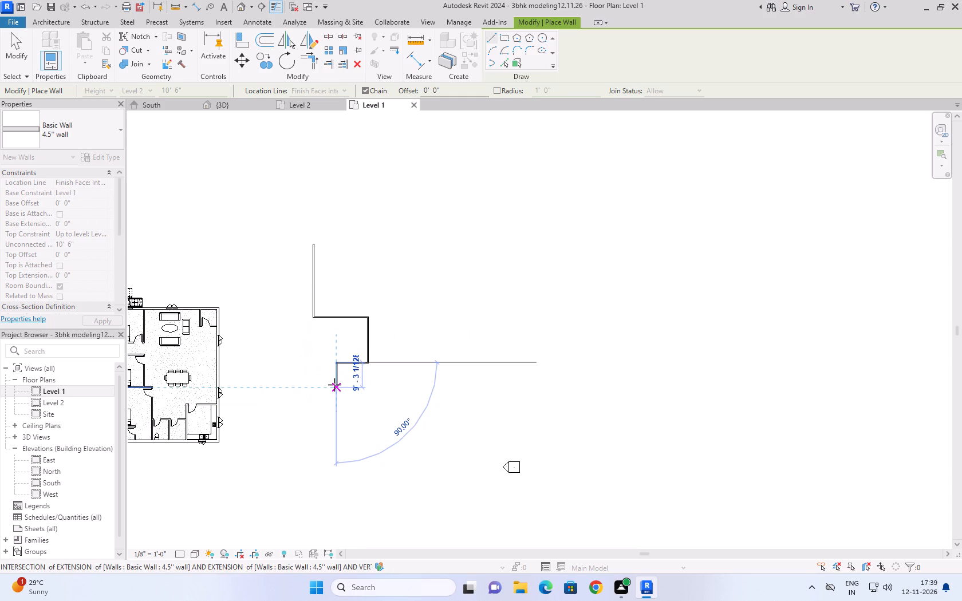
Continue the wall chain south about 9'-3", west, south about 16', east about 46'-6", south about 24' and east about 29'.
{"action": "left_click", "coordinate": [334, 385]}
{"action": "left_click", "coordinate": [290, 388]}
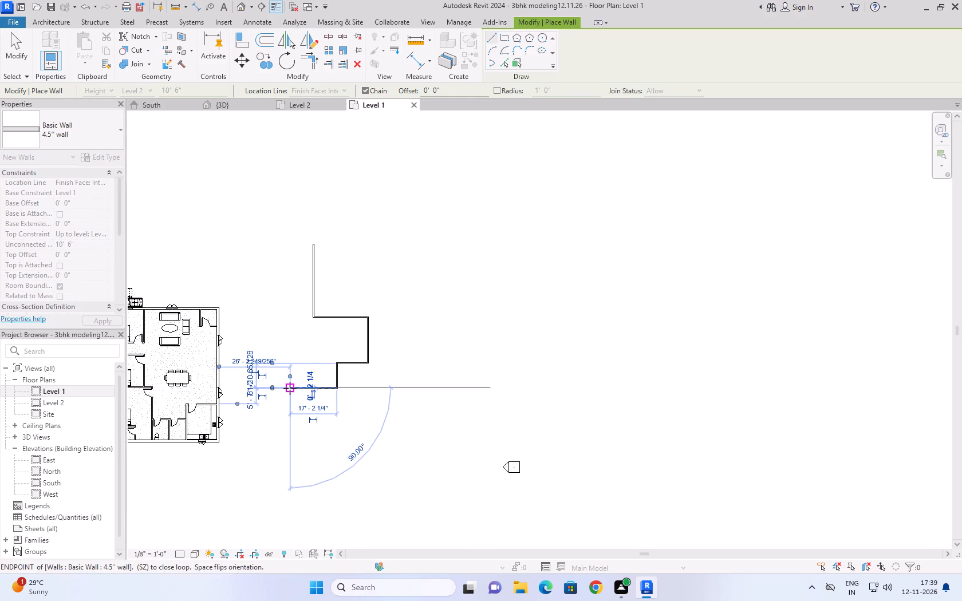
{"action": "left_click", "coordinate": [290, 430]}
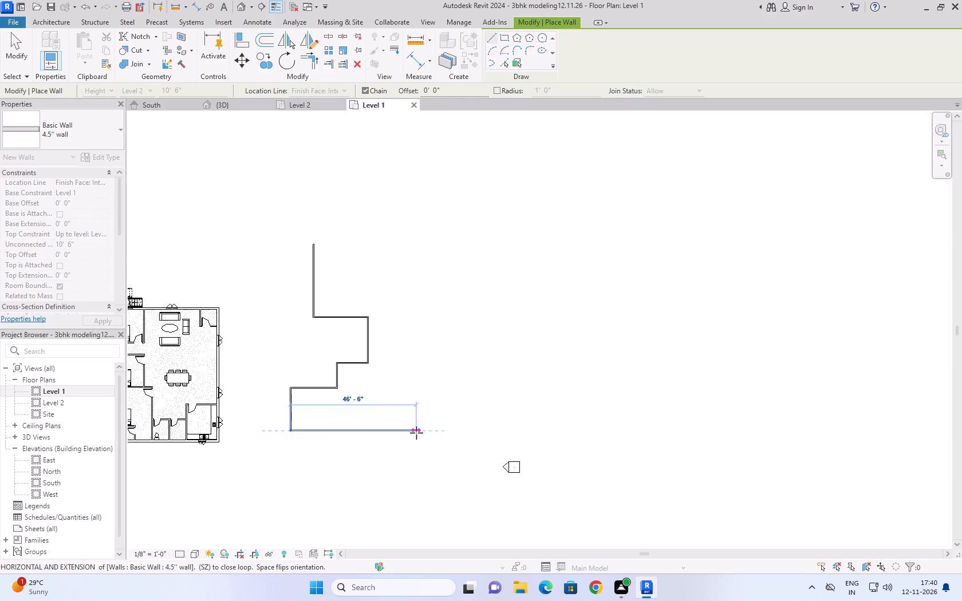
{"action": "left_click", "coordinate": [416, 433]}
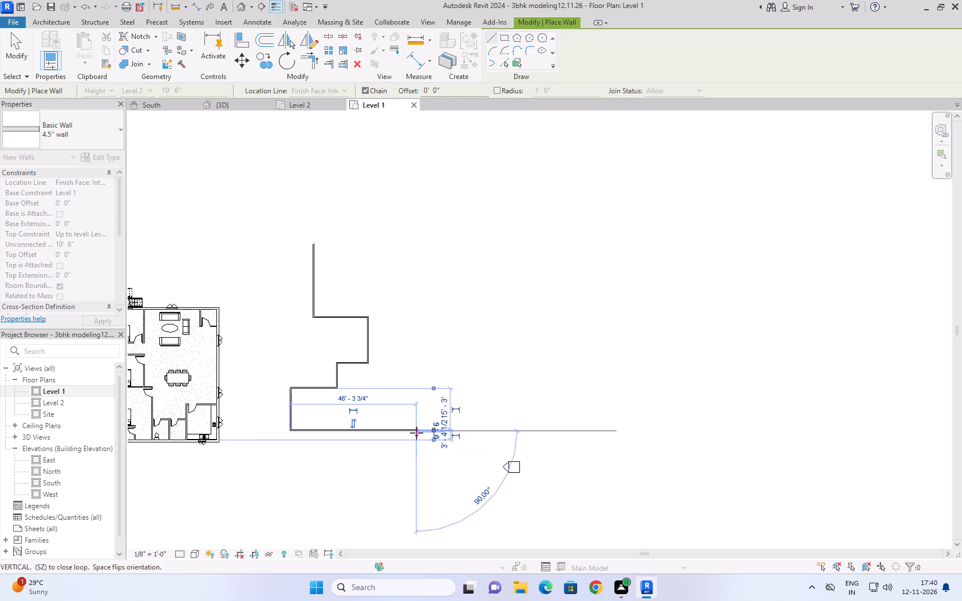
{"action": "left_click", "coordinate": [417, 496]}
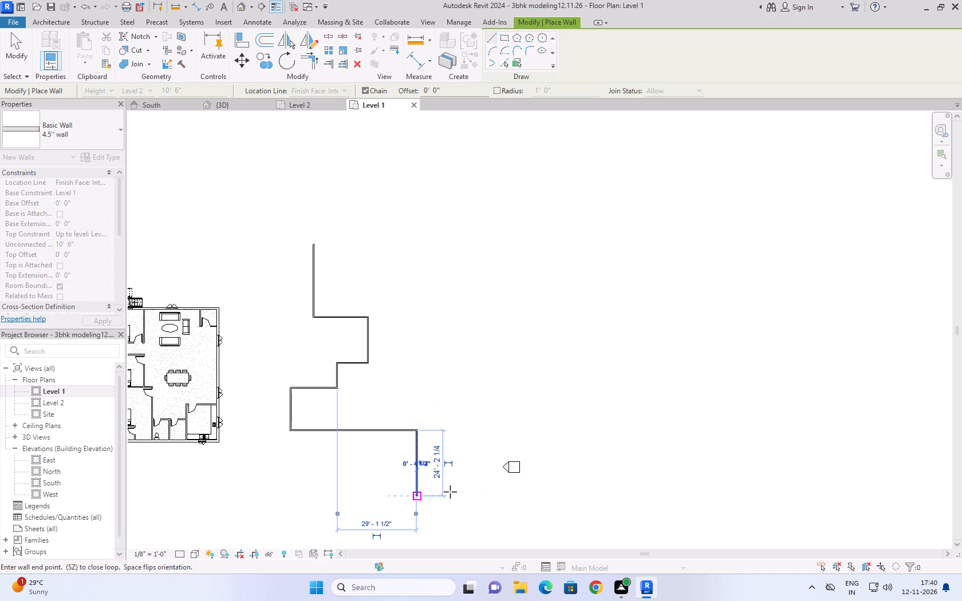
{"action": "left_click", "coordinate": [495, 495]}
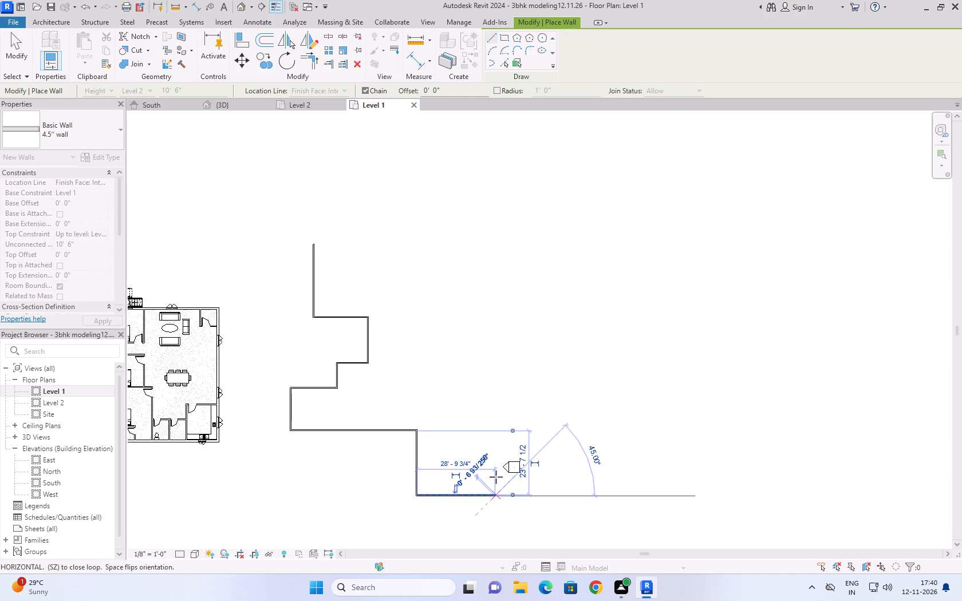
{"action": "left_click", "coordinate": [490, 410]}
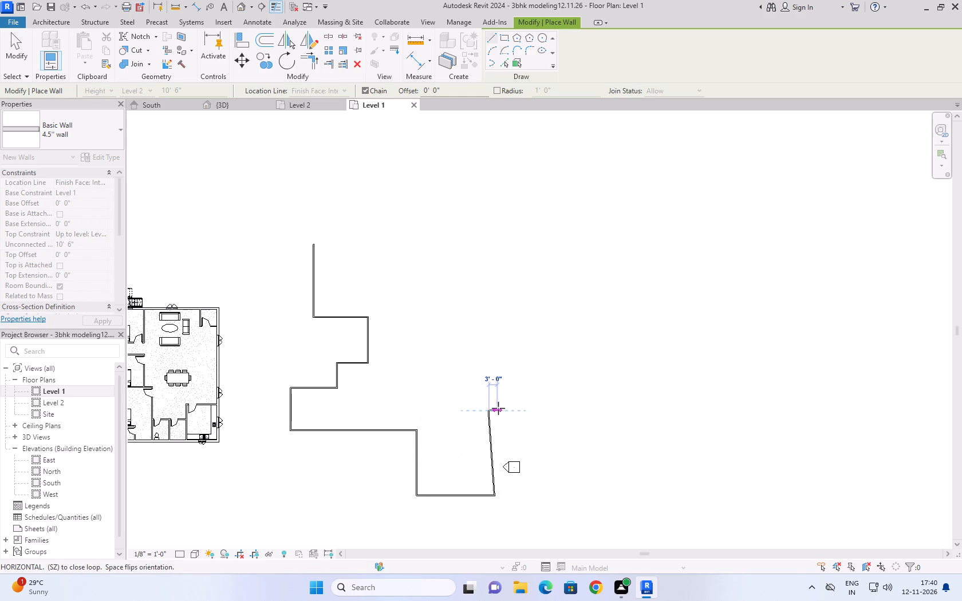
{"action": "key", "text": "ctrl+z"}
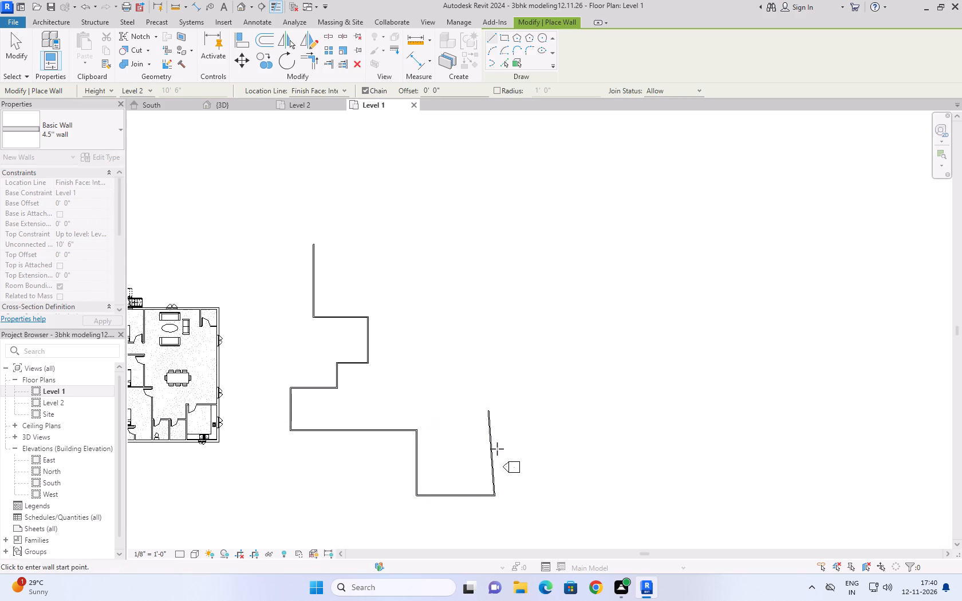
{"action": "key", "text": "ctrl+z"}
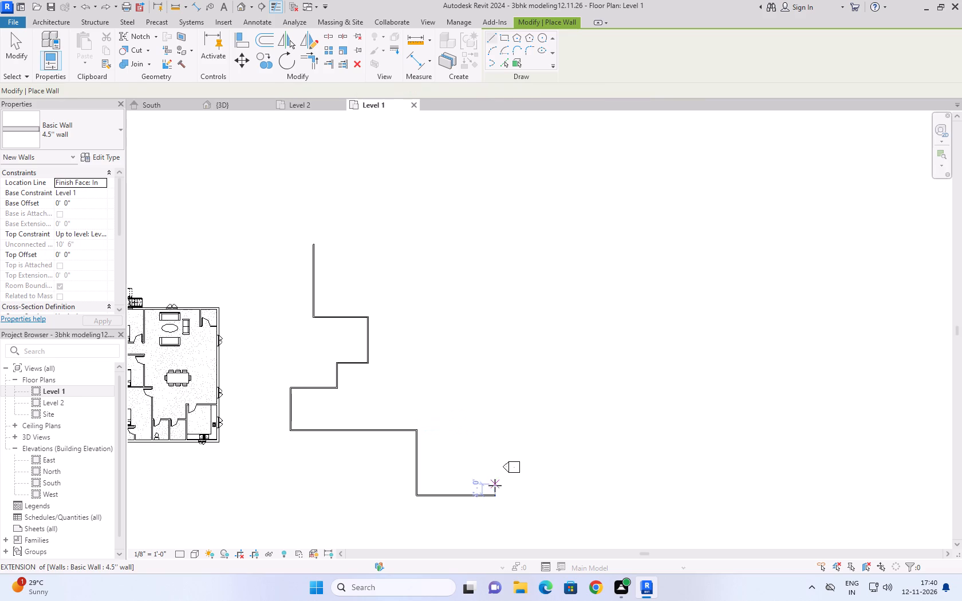
Resume the wall chain from its open southern end: north, east about 26'-6", south about 20'-6", east, north and west about 44'.
{"action": "left_click", "coordinate": [495, 494]}
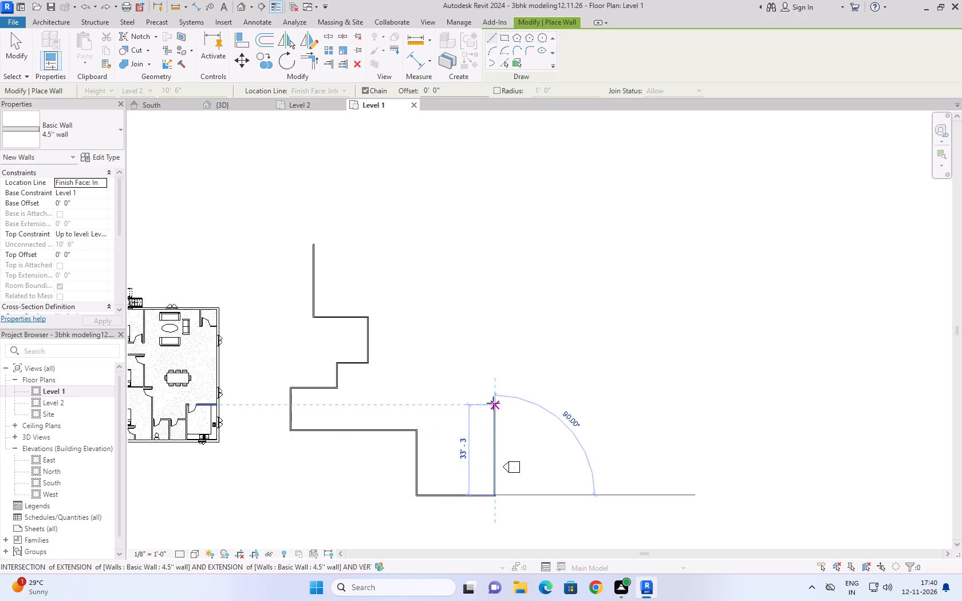
{"action": "left_click", "coordinate": [494, 398]}
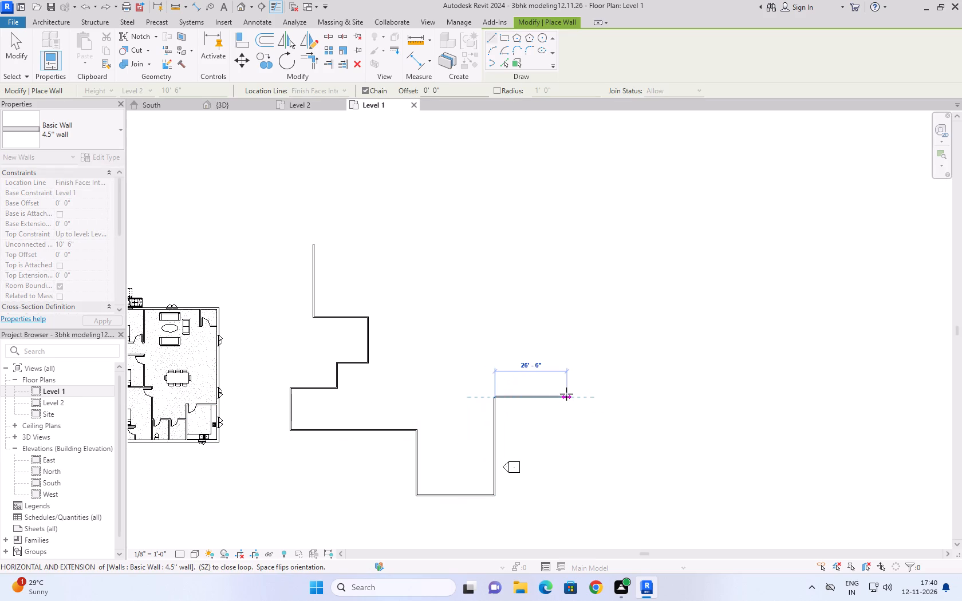
{"action": "left_click", "coordinate": [566, 394]}
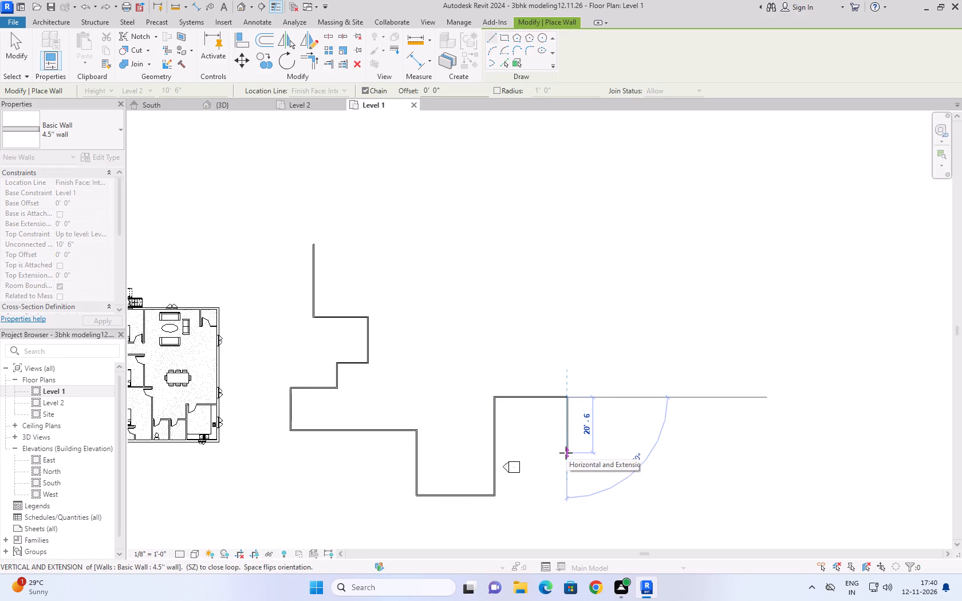
{"action": "left_click", "coordinate": [566, 453]}
{"action": "left_click", "coordinate": [642, 456]}
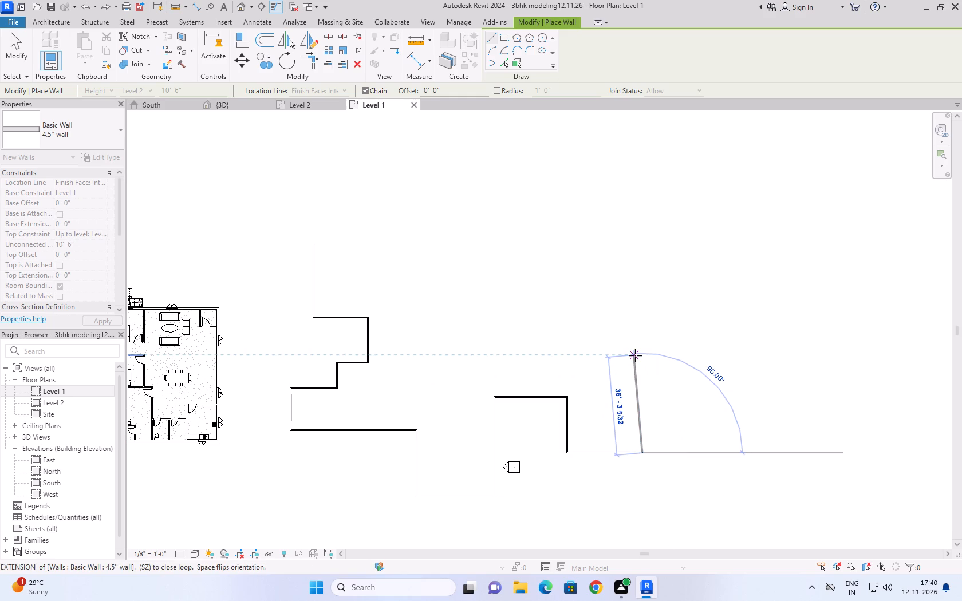
{"action": "left_click", "coordinate": [644, 350]}
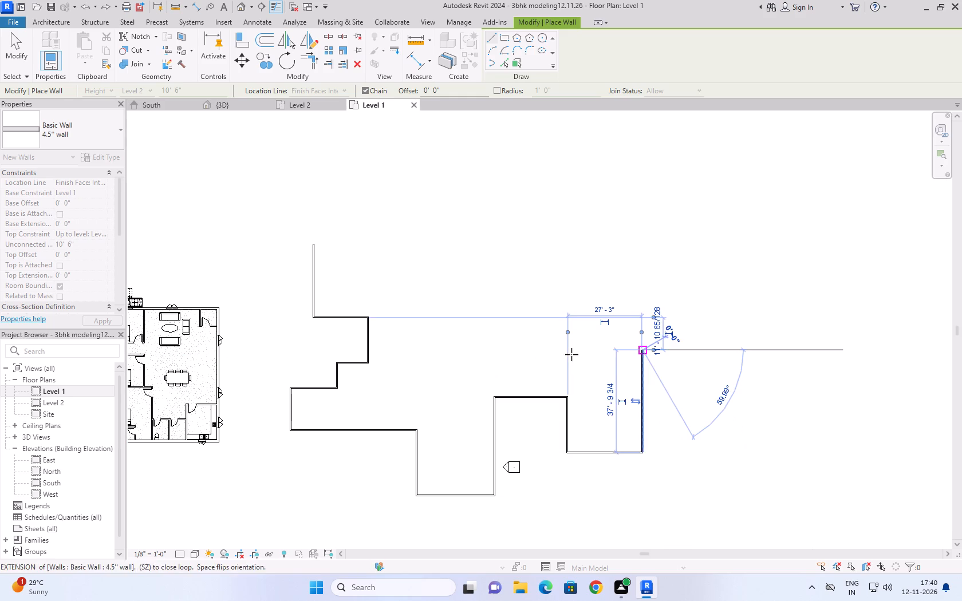
{"action": "left_click", "coordinate": [523, 350]}
Continue the wall chain north, east about 16', north about 15', east, north and west to form the stepped eastern side.
{"action": "left_click", "coordinate": [525, 318]}
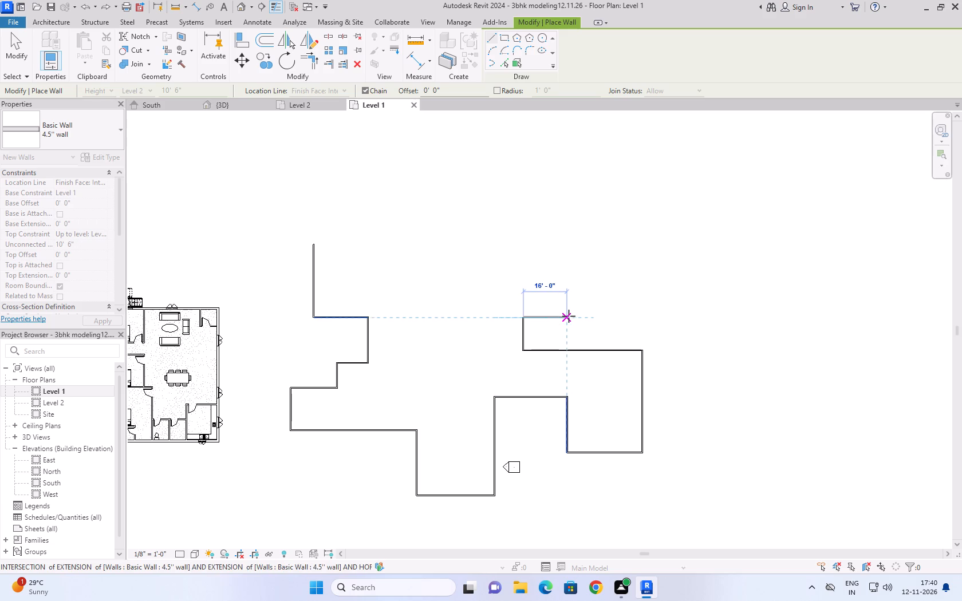
{"action": "left_click", "coordinate": [569, 316]}
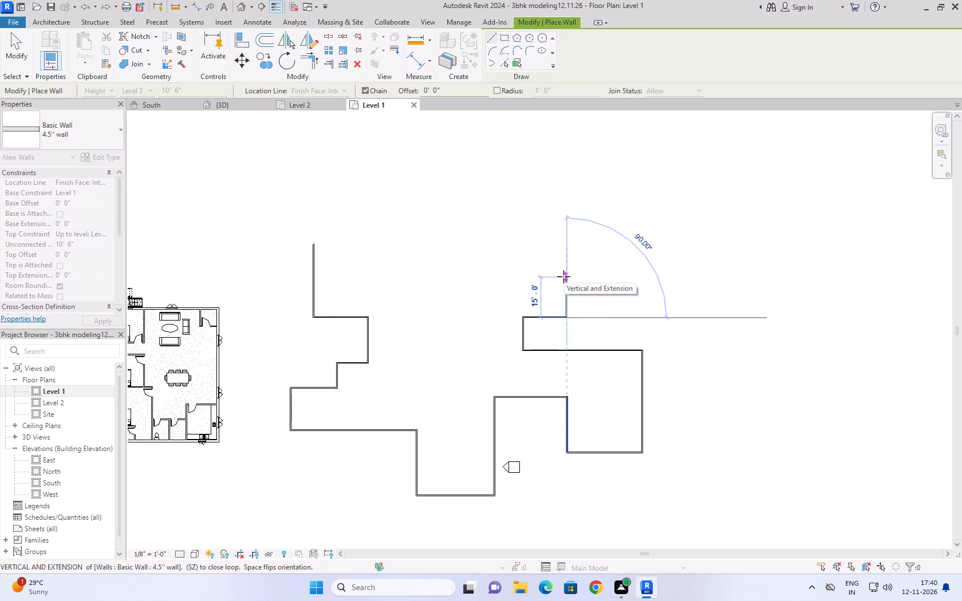
{"action": "left_click", "coordinate": [563, 276]}
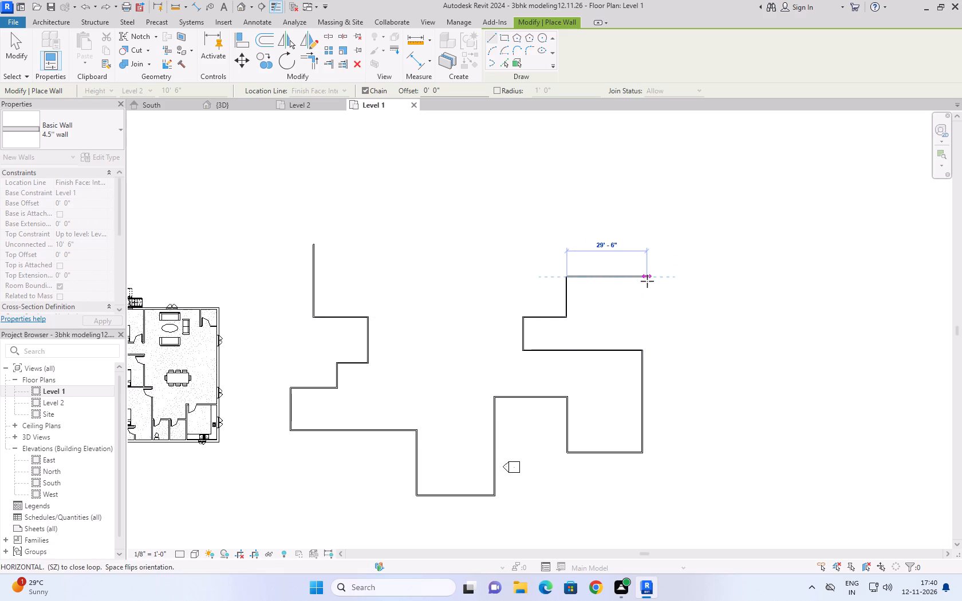
{"action": "left_click", "coordinate": [644, 277]}
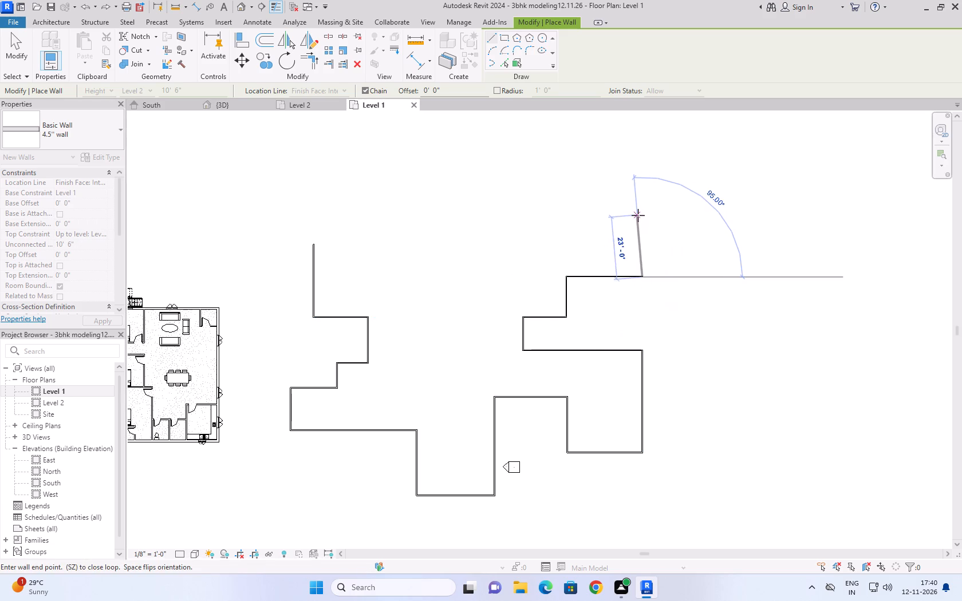
{"action": "left_click", "coordinate": [641, 213]}
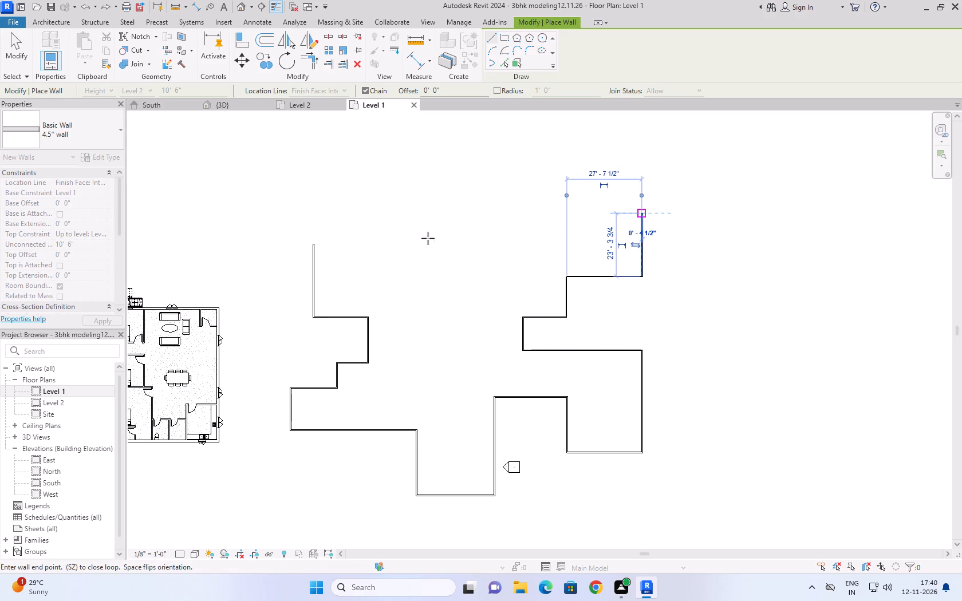
{"action": "left_click", "coordinate": [534, 213]}
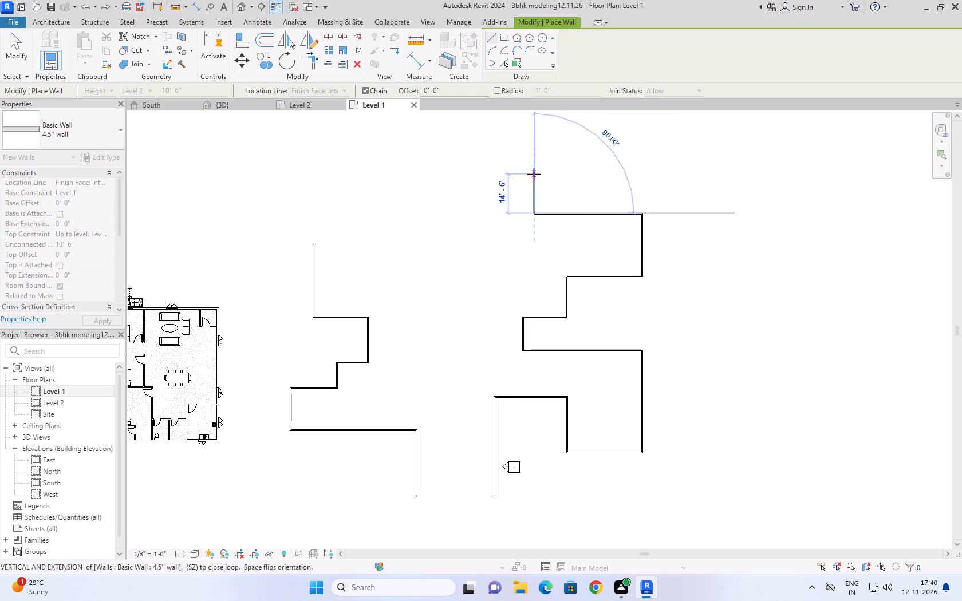
Close the wall outline: north 14'-6", west, south 15', west, north 27'-6", west 42'-6", and south onto the first wall, lengths approximate.
{"action": "left_click", "coordinate": [534, 172]}
{"action": "left_click", "coordinate": [494, 174]}
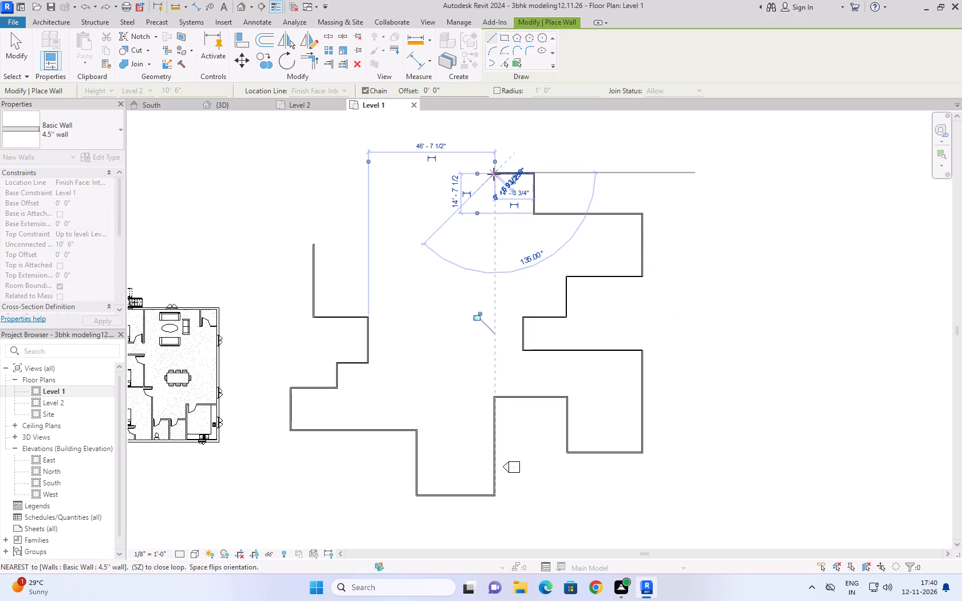
{"action": "left_click", "coordinate": [499, 215]}
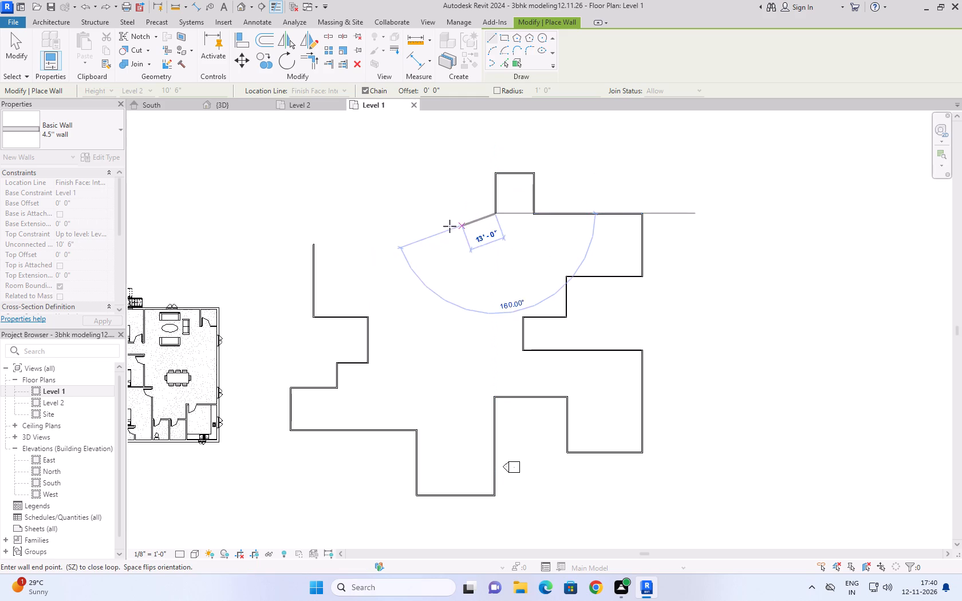
{"action": "left_click", "coordinate": [429, 209]}
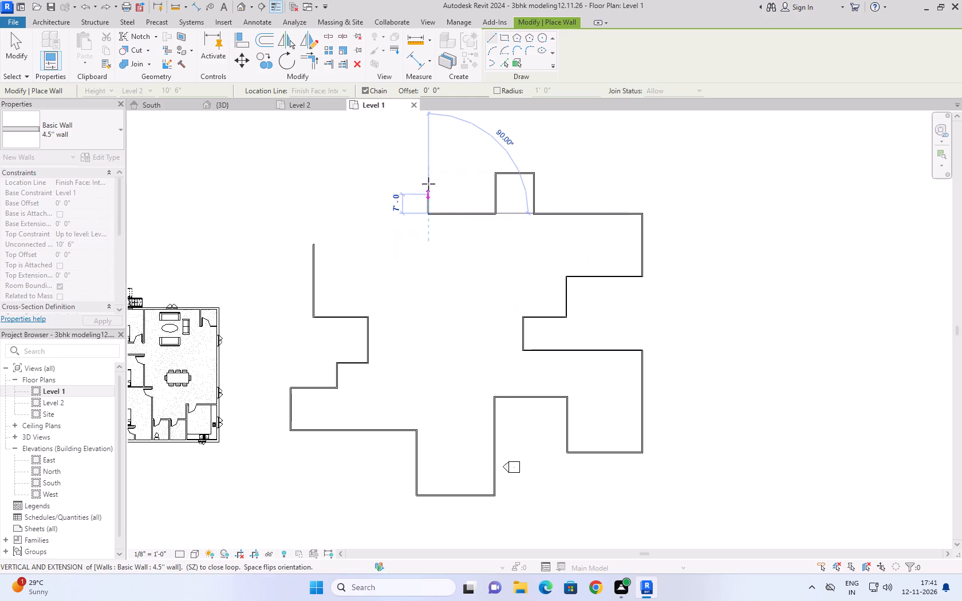
{"action": "left_click", "coordinate": [430, 139]}
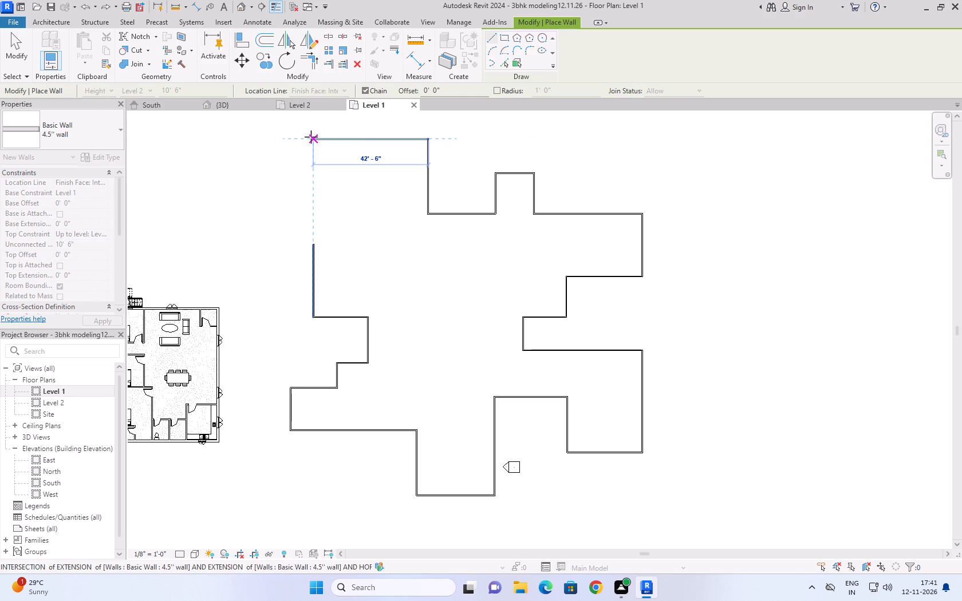
{"action": "left_click", "coordinate": [311, 137]}
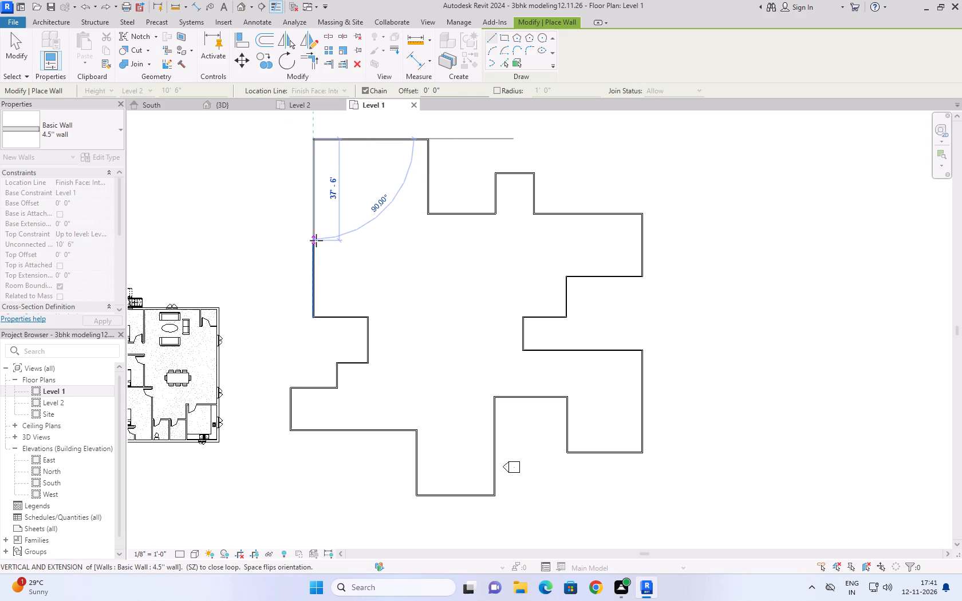
{"action": "left_click", "coordinate": [316, 244]}
{"action": "scroll", "coordinate": [387, 292], "scroll_direction": "down", "scroll_amount": 4}
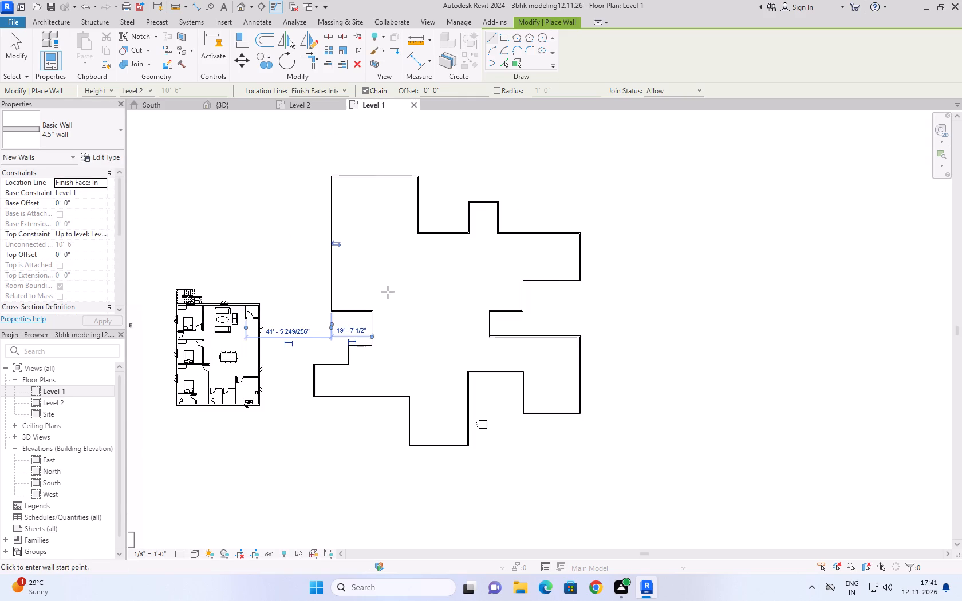
{"action": "scroll", "coordinate": [388, 292], "scroll_direction": "down", "scroll_amount": 1}
{"action": "left_click", "coordinate": [18, 44]}
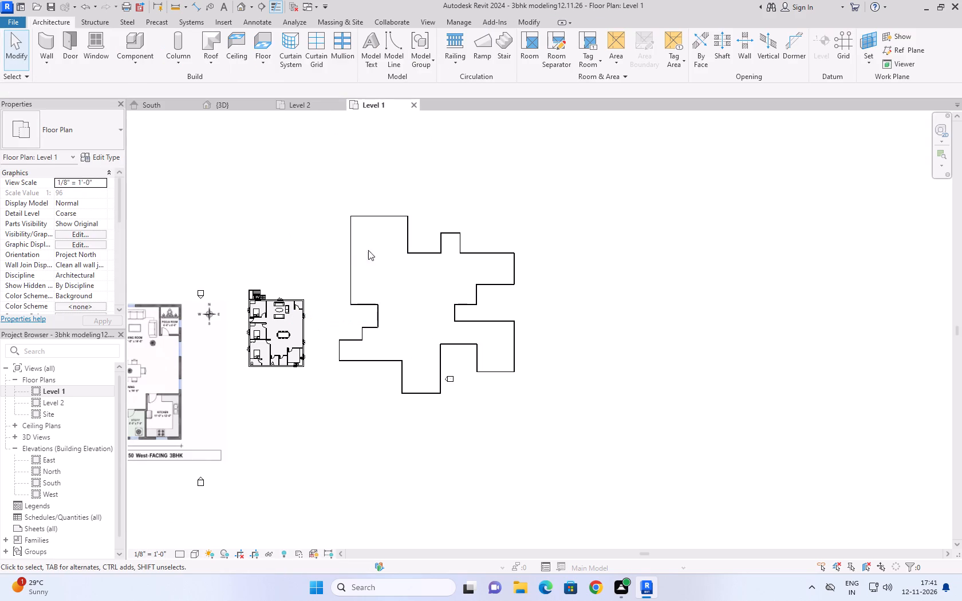
Examine the new wall outline beside the house in the {3D} view, and return to the Level 1 floor plan.
{"action": "left_click", "coordinate": [235, 109]}
{"action": "scroll", "coordinate": [583, 287], "scroll_direction": "down", "scroll_amount": 2}
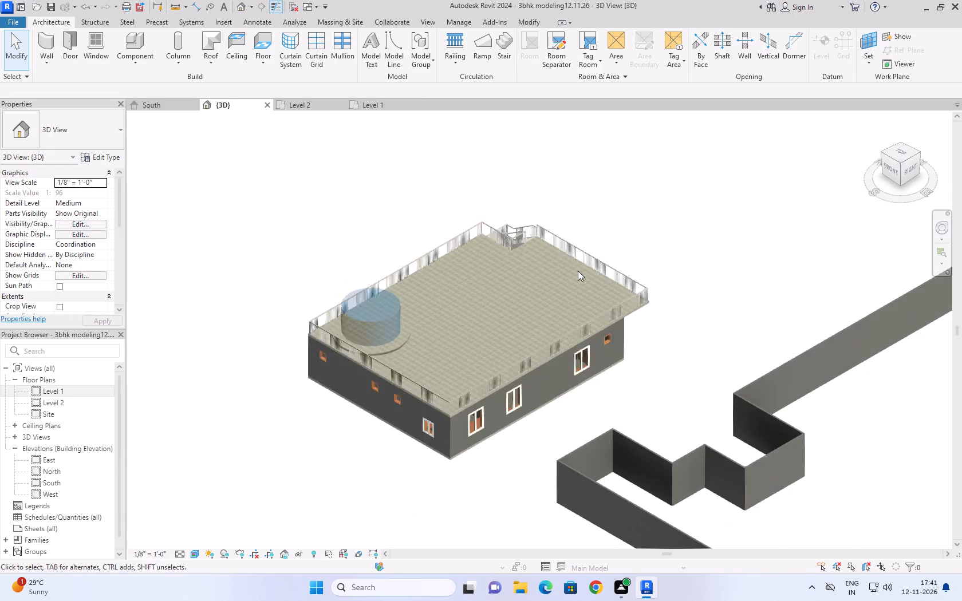
{"action": "scroll", "coordinate": [578, 271], "scroll_direction": "down", "scroll_amount": 6}
{"action": "middle_click_drag", "start_coordinate": [710, 344], "coordinate": [384, 337]}
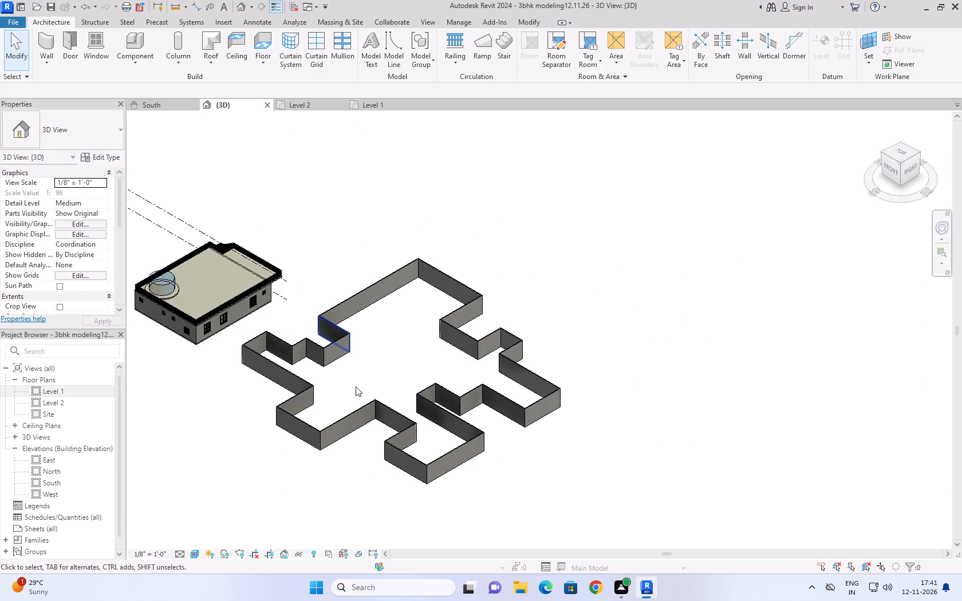
{"action": "left_click", "coordinate": [368, 106]}
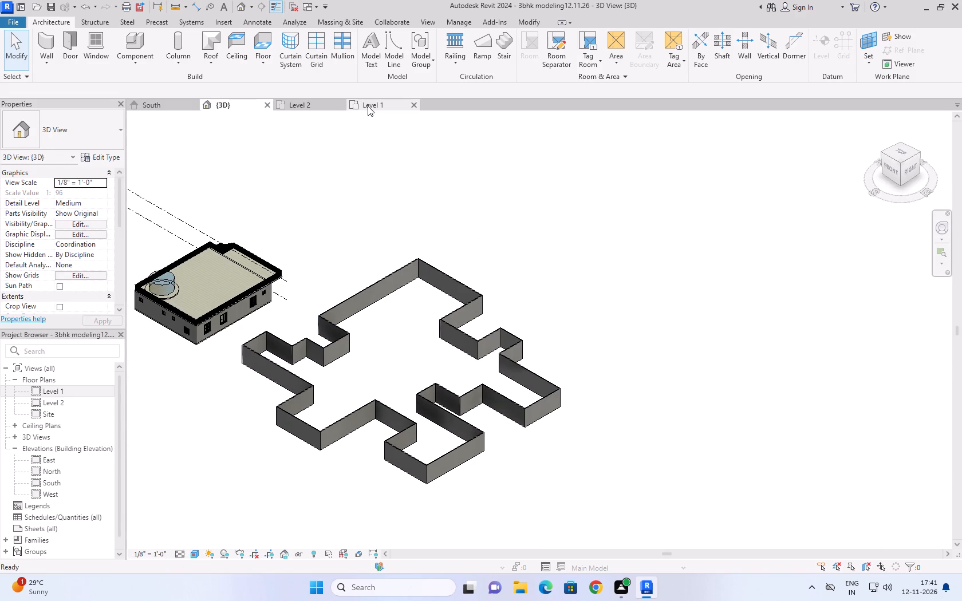
Draw a 4.5" wall from the midpoint of the north-western block's west wall about 42'-4" east, and north to the outline corner.
{"action": "scroll", "coordinate": [479, 381], "scroll_direction": "up", "scroll_amount": 2}
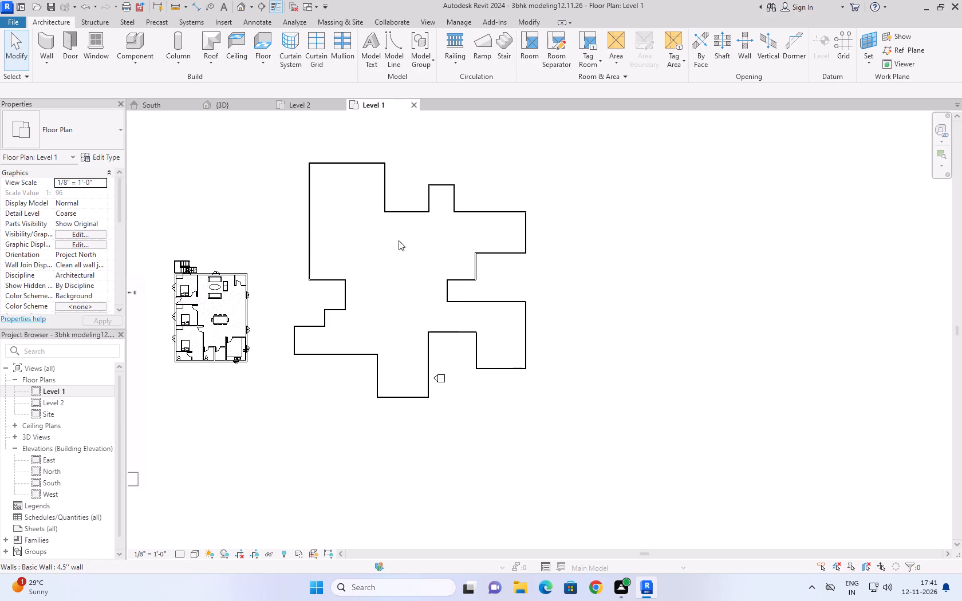
{"action": "left_click", "coordinate": [313, 216]}
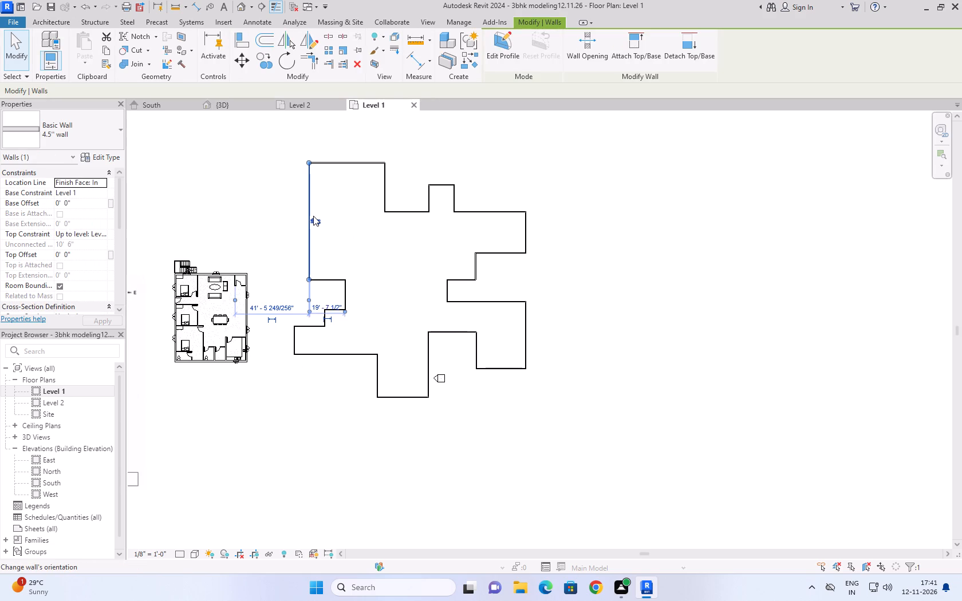
{"action": "type", "text": "cs"}
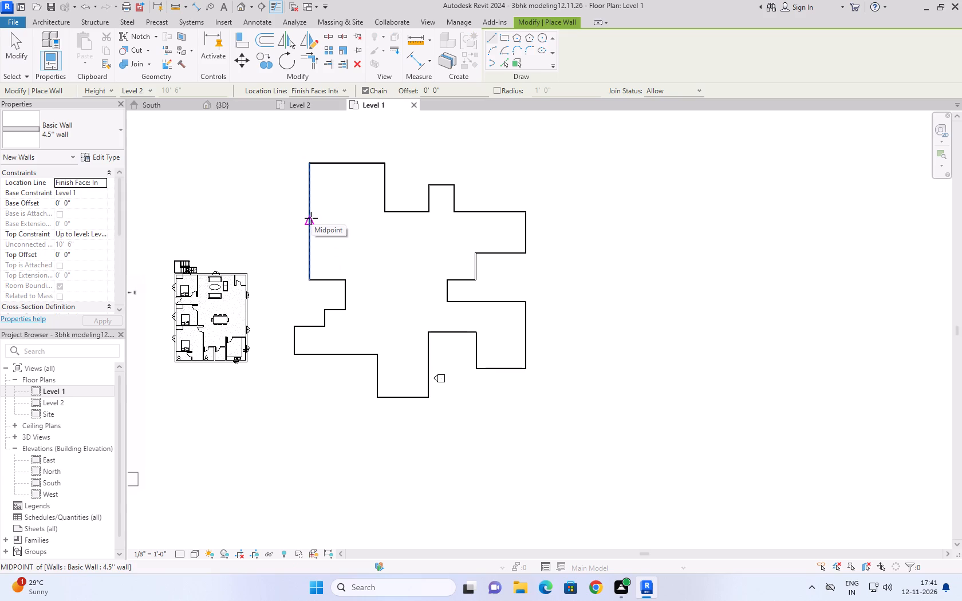
{"action": "left_click", "coordinate": [311, 218]}
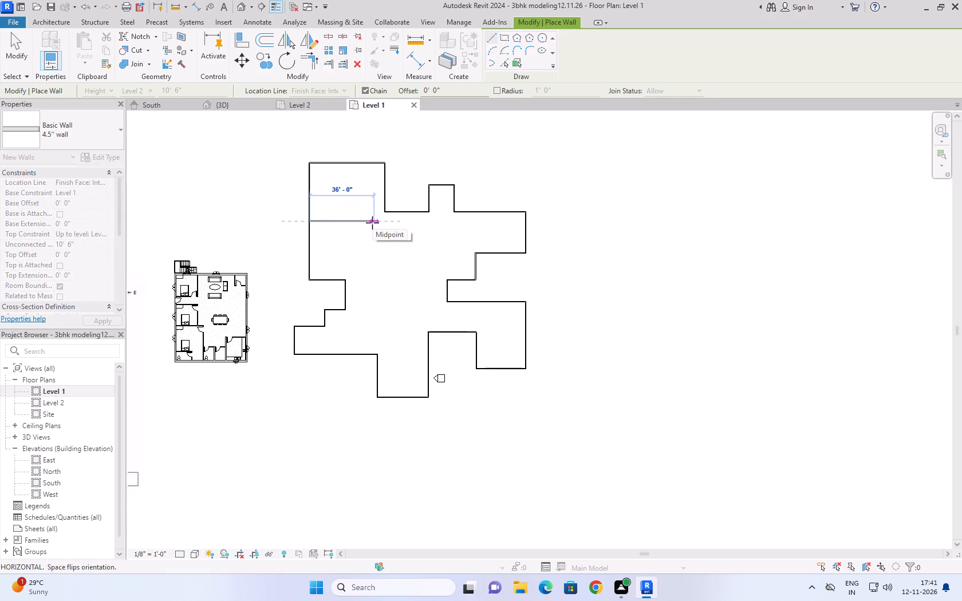
{"action": "left_click", "coordinate": [388, 223]}
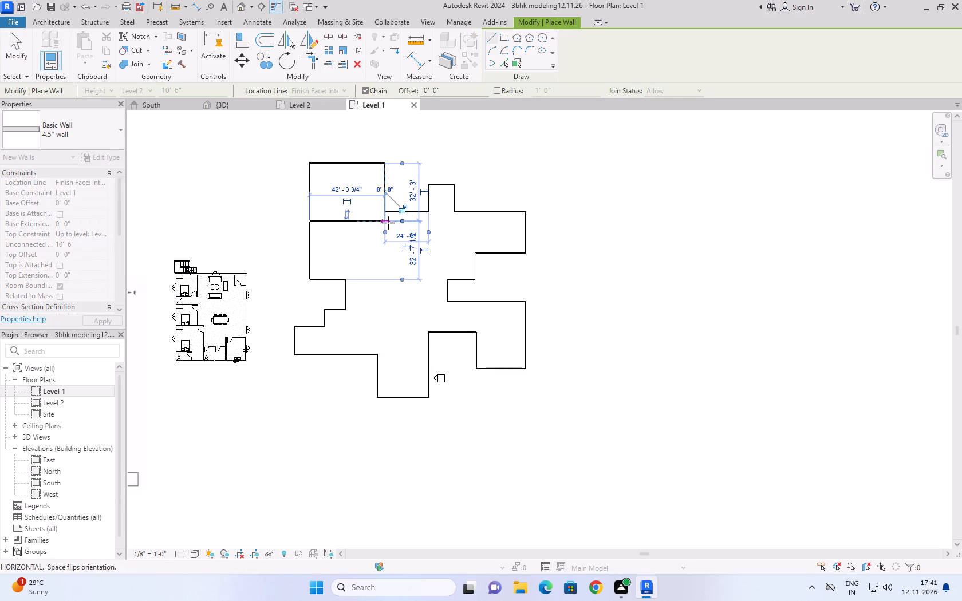
{"action": "left_click", "coordinate": [387, 210]}
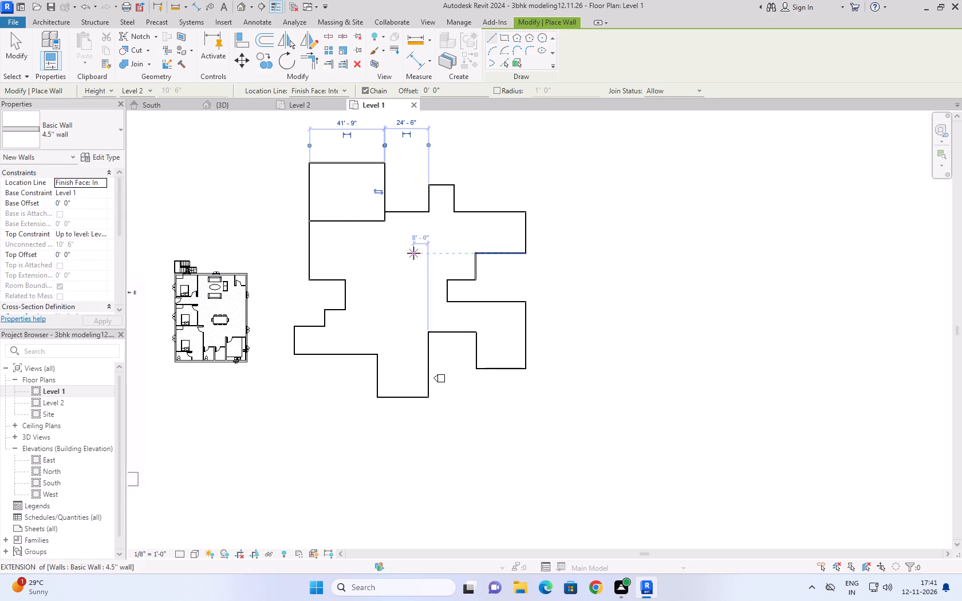
Extend the western block's south wall about 15'-6" east and turn north about 33' to meet the new partition, closing a second room.
{"action": "scroll", "coordinate": [413, 253], "scroll_direction": "up", "scroll_amount": 6}
{"action": "scroll", "coordinate": [413, 253], "scroll_direction": "down", "scroll_amount": 3}
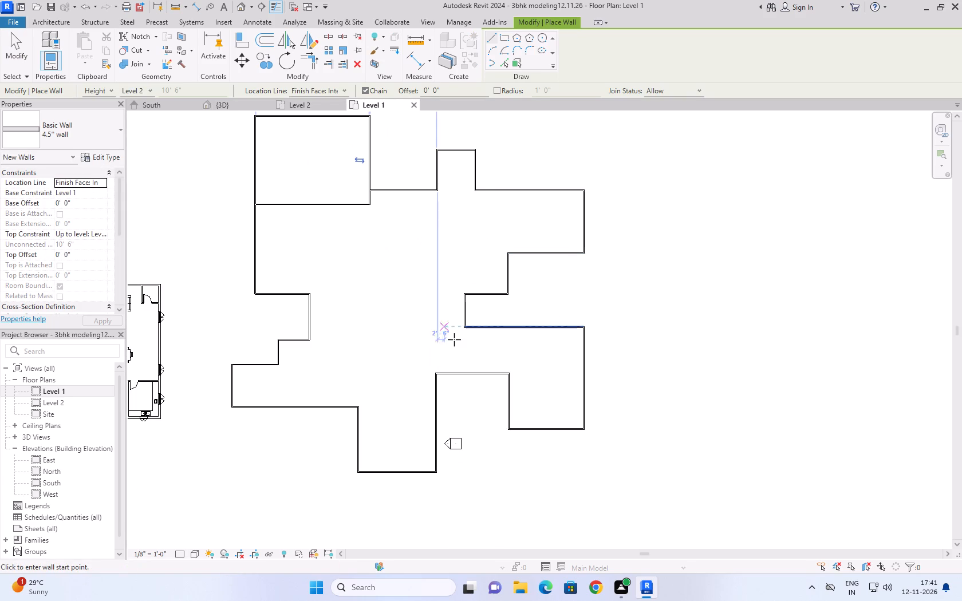
{"action": "left_click", "coordinate": [309, 295]}
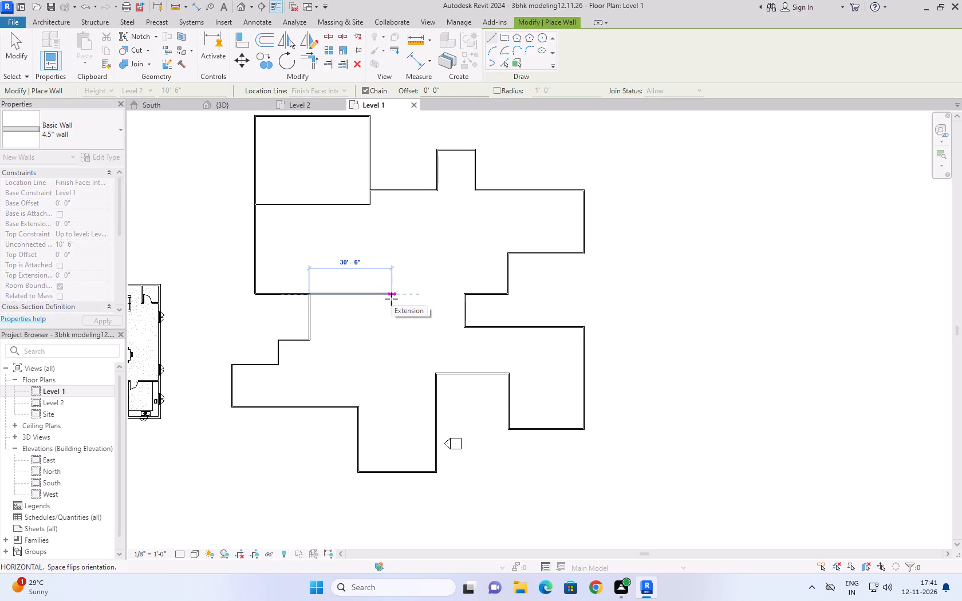
{"action": "left_click", "coordinate": [350, 290]}
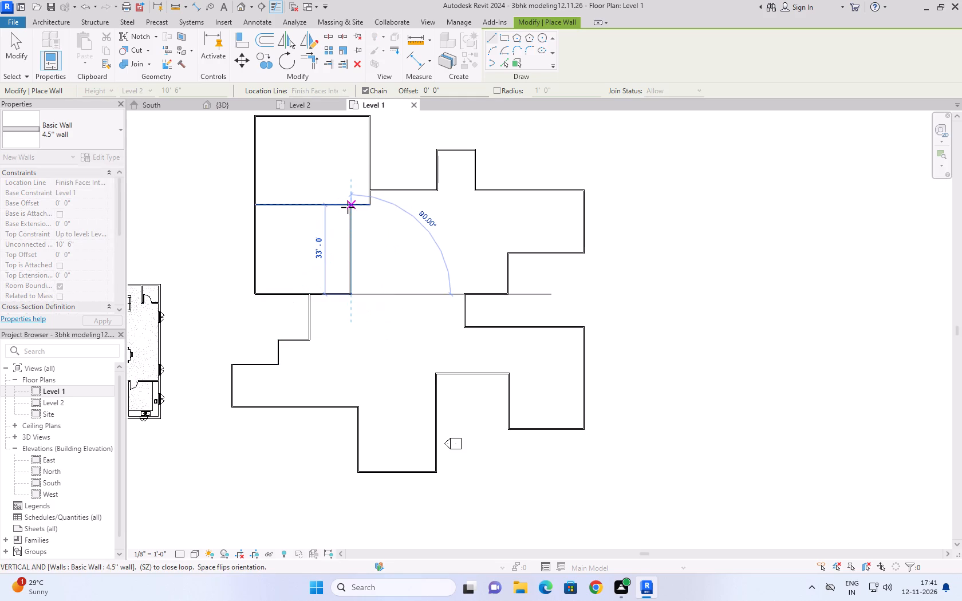
{"action": "left_click", "coordinate": [348, 207]}
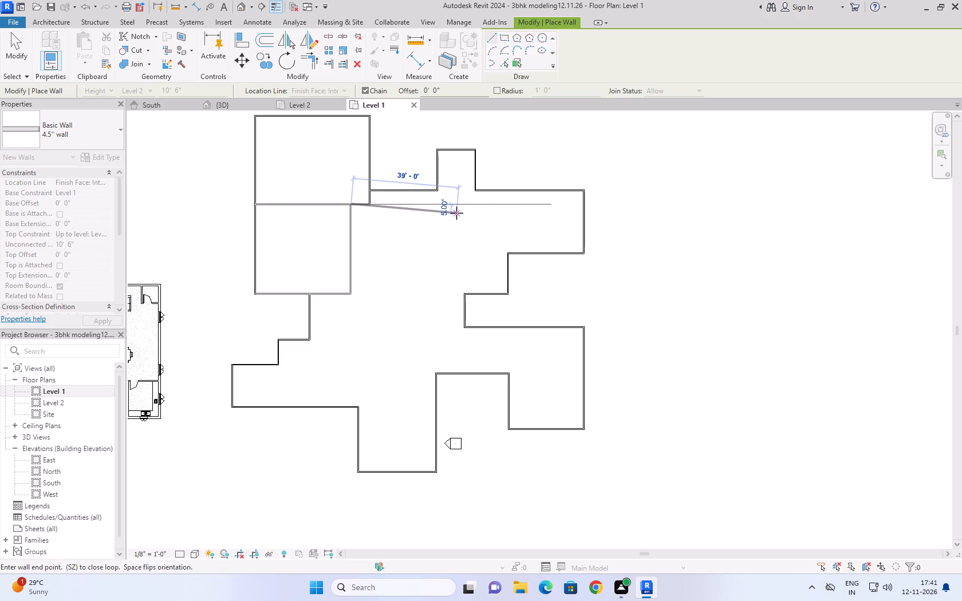
{"action": "key", "text": "Escape"}
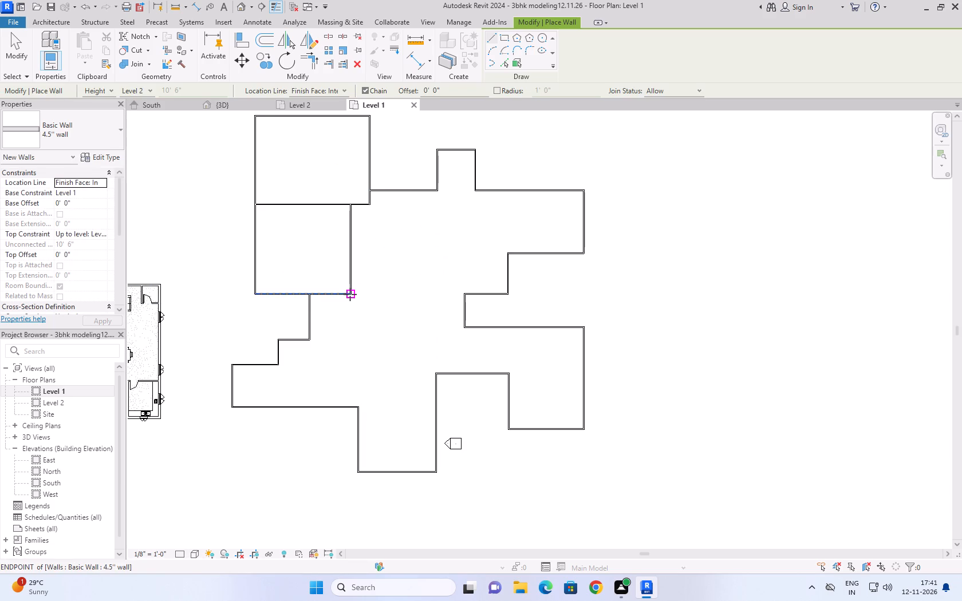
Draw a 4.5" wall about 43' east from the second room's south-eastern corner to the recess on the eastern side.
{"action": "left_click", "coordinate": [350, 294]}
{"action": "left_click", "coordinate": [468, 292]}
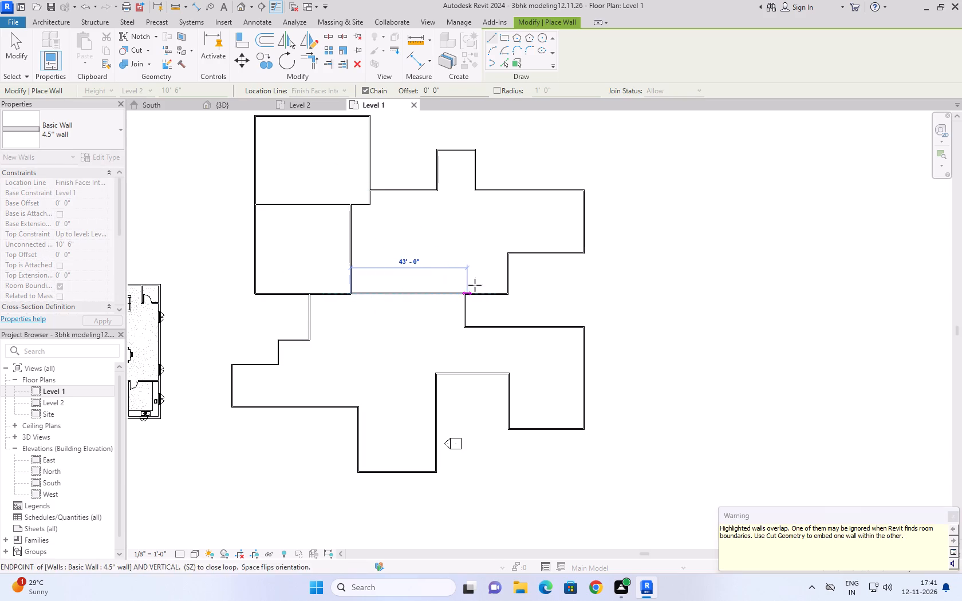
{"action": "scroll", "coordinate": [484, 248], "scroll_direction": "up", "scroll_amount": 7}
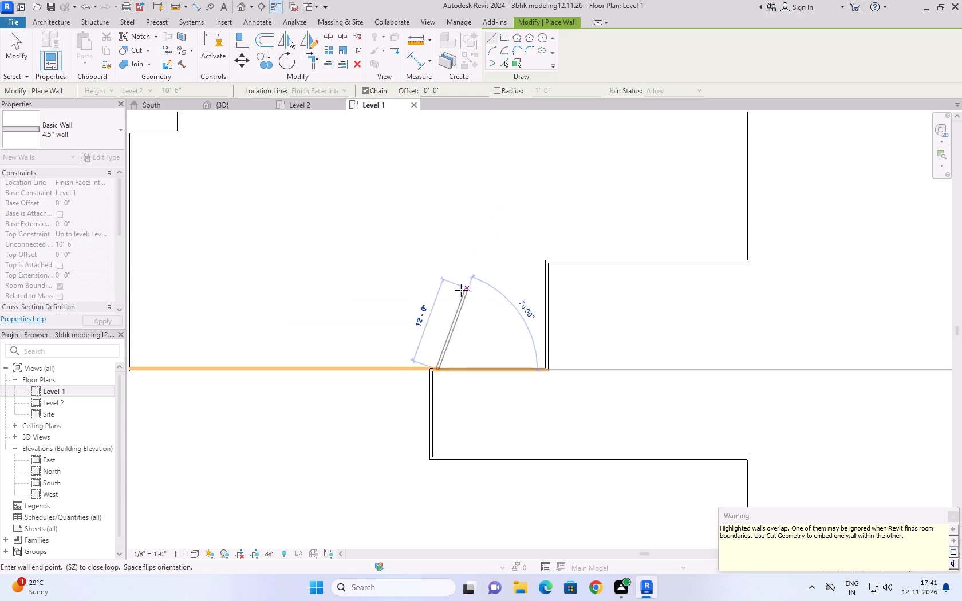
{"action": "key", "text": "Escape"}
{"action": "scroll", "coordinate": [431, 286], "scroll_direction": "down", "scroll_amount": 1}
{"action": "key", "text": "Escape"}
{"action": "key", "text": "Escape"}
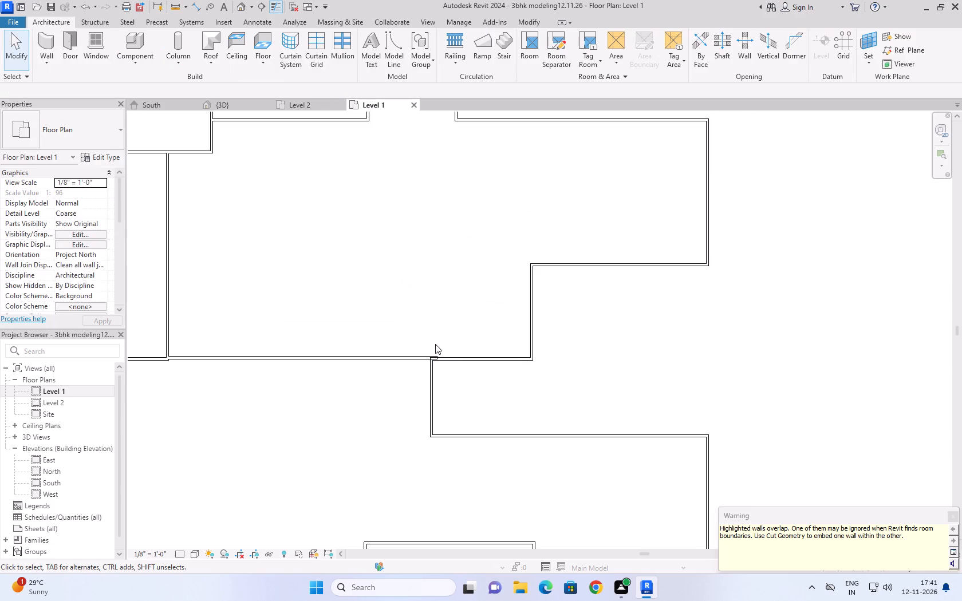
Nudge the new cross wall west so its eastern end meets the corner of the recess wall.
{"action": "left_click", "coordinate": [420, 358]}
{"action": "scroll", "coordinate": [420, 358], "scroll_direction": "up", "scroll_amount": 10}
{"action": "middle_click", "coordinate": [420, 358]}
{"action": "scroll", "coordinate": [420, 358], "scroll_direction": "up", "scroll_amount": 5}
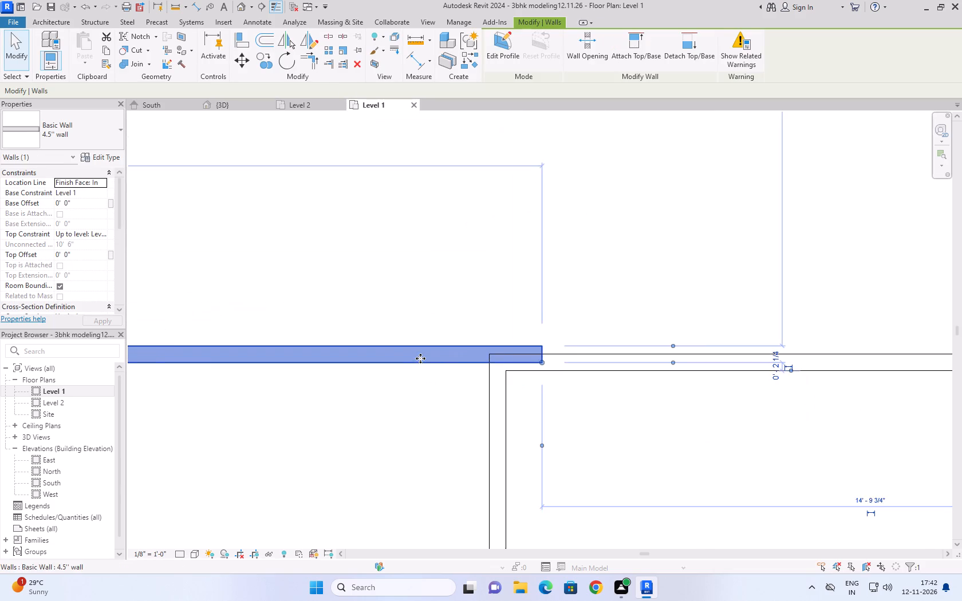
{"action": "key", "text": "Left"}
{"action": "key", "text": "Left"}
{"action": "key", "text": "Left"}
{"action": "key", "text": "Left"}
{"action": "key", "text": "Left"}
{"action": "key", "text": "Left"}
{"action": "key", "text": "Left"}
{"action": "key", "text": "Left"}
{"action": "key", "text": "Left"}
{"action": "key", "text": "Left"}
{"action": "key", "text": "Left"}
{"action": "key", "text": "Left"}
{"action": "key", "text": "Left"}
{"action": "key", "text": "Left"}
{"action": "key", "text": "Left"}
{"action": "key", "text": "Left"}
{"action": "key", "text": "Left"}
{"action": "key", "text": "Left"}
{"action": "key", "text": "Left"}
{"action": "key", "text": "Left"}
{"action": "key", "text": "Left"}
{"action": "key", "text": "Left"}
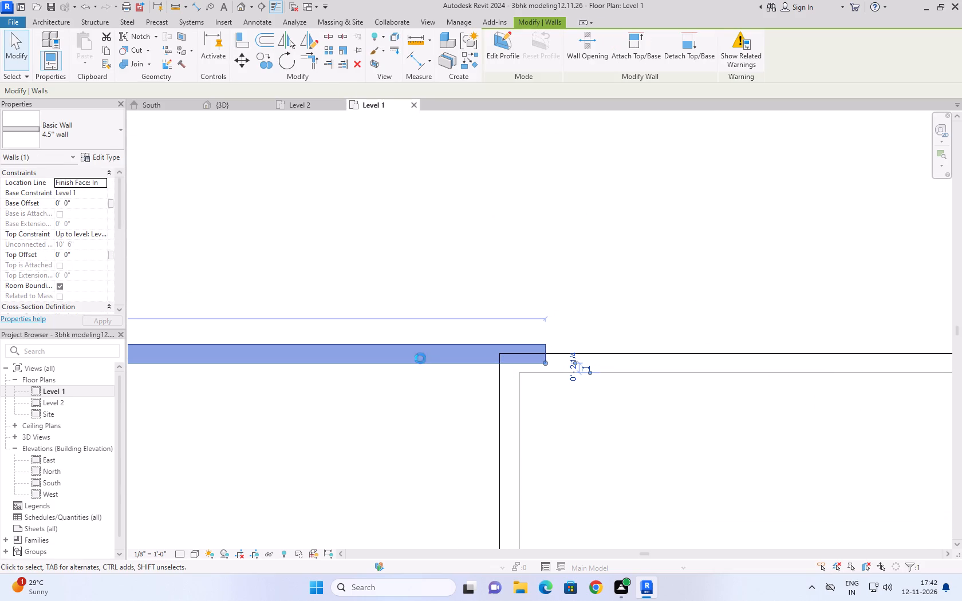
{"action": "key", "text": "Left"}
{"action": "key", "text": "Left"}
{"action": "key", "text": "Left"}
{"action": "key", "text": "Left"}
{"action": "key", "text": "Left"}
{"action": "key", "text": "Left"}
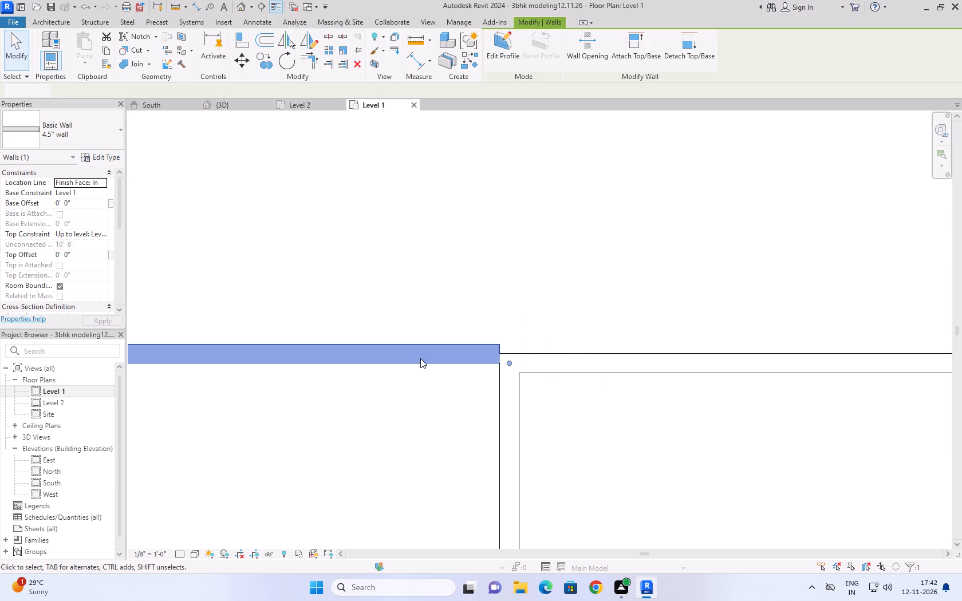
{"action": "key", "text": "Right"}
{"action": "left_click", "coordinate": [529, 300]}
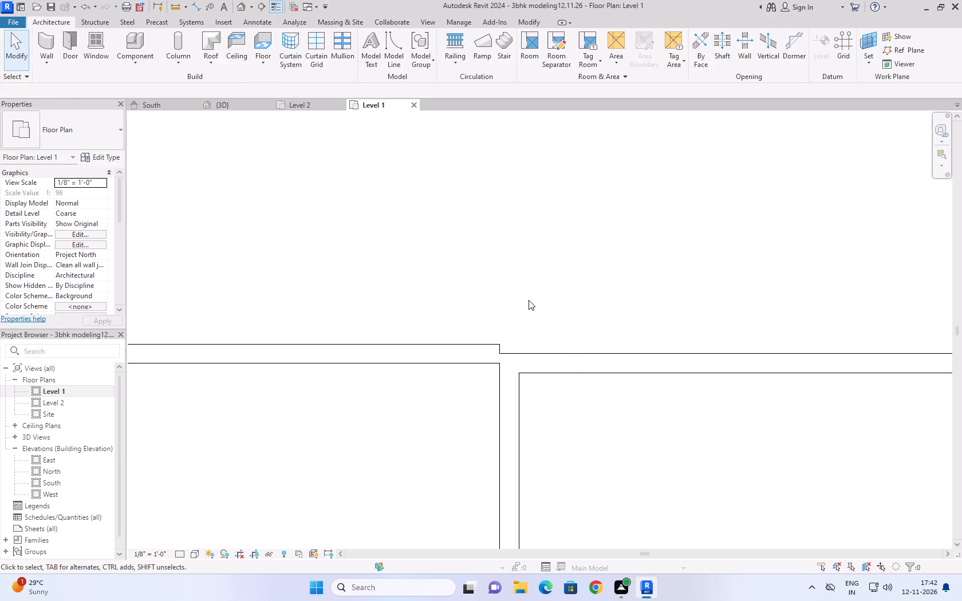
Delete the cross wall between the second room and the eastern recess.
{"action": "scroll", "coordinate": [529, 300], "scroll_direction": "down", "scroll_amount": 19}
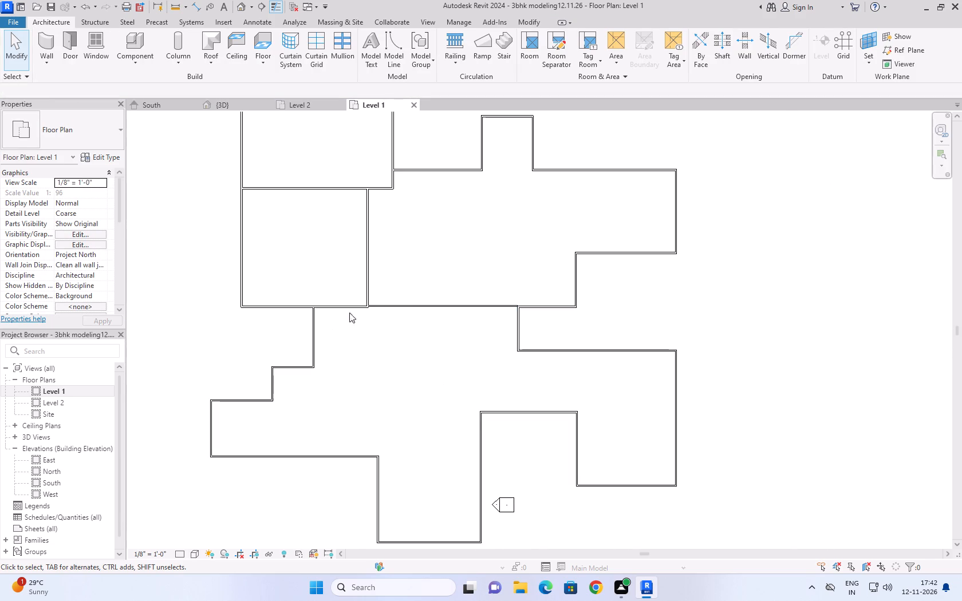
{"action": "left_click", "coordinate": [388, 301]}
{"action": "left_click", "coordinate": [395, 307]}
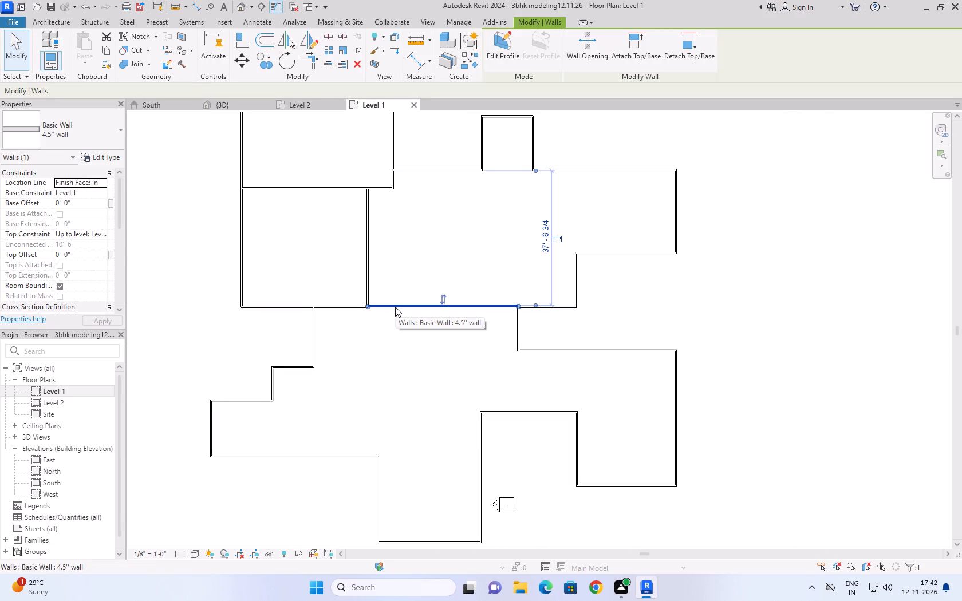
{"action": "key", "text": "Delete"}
Draw a 4.5" wall north from the north-eastern block's inner corner to its north wall, enclosing that block as a room.
{"action": "scroll", "coordinate": [395, 307], "scroll_direction": "down", "scroll_amount": 2}
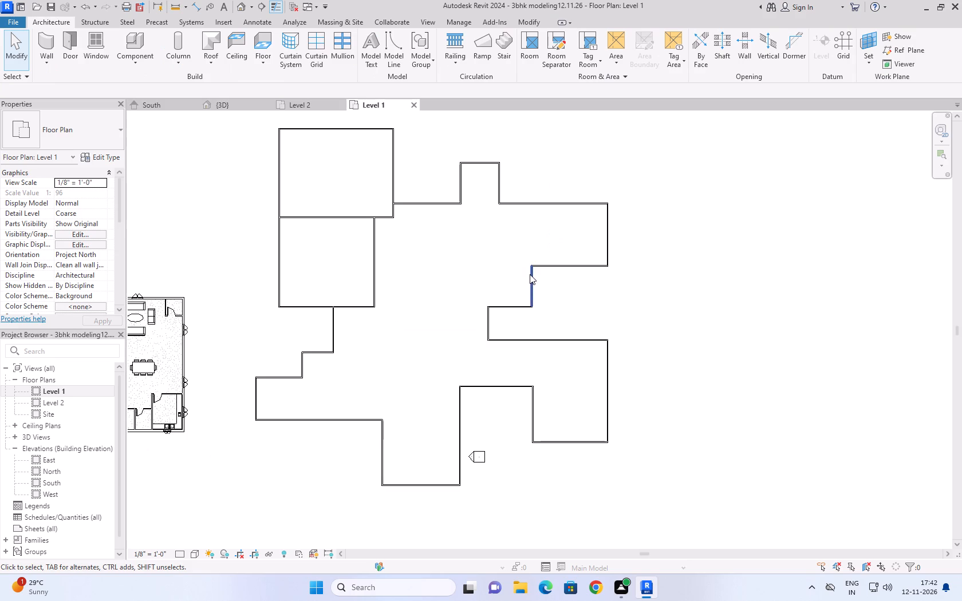
{"action": "left_click", "coordinate": [536, 264]}
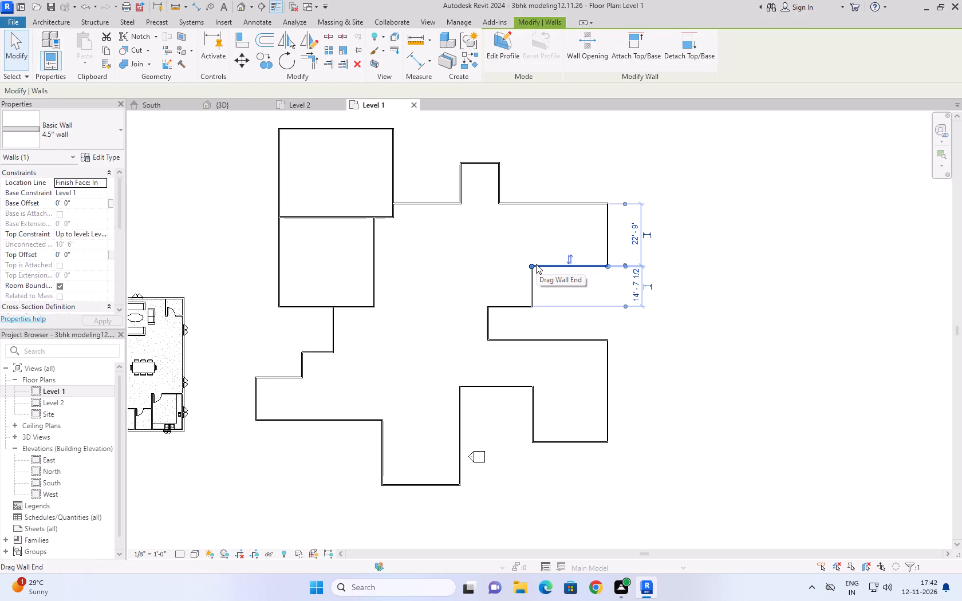
{"action": "type", "text": "cs"}
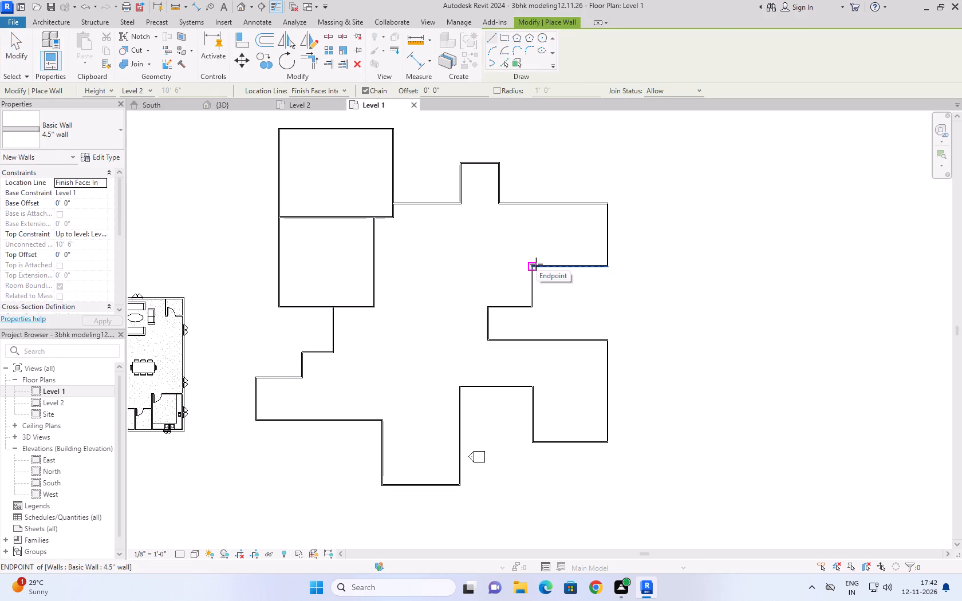
{"action": "left_click", "coordinate": [533, 266]}
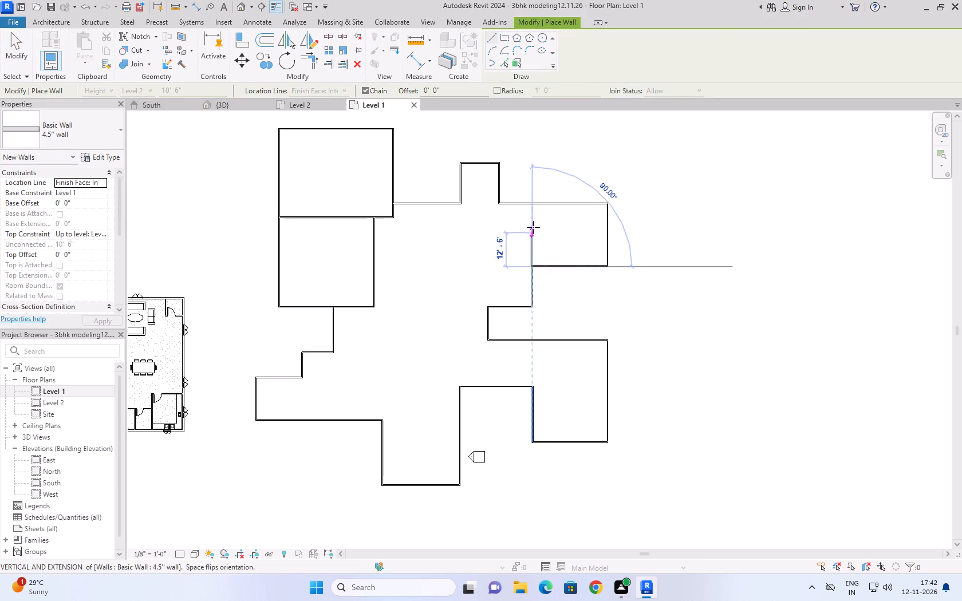
{"action": "left_click", "coordinate": [532, 204]}
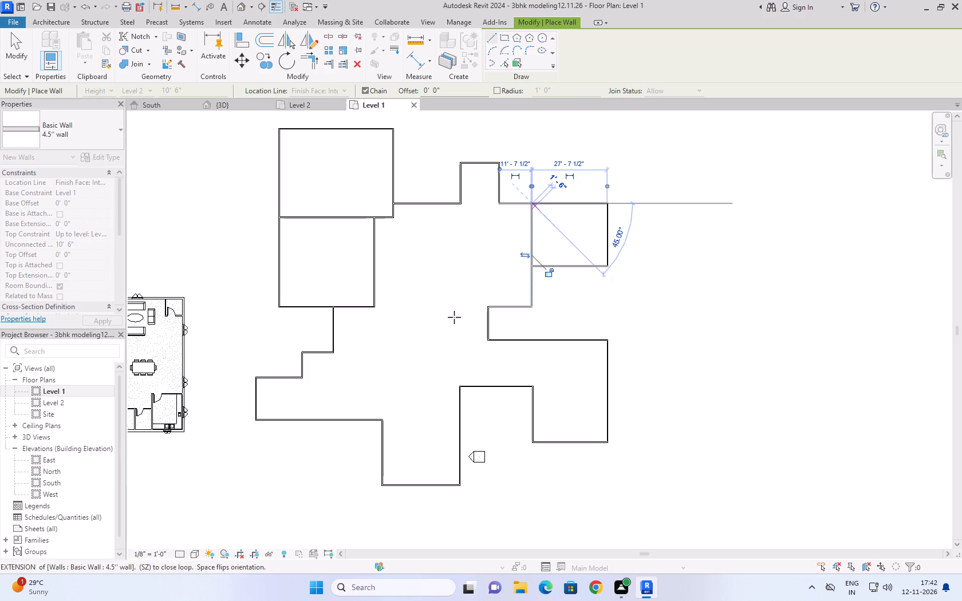
{"action": "key", "text": "Escape"}
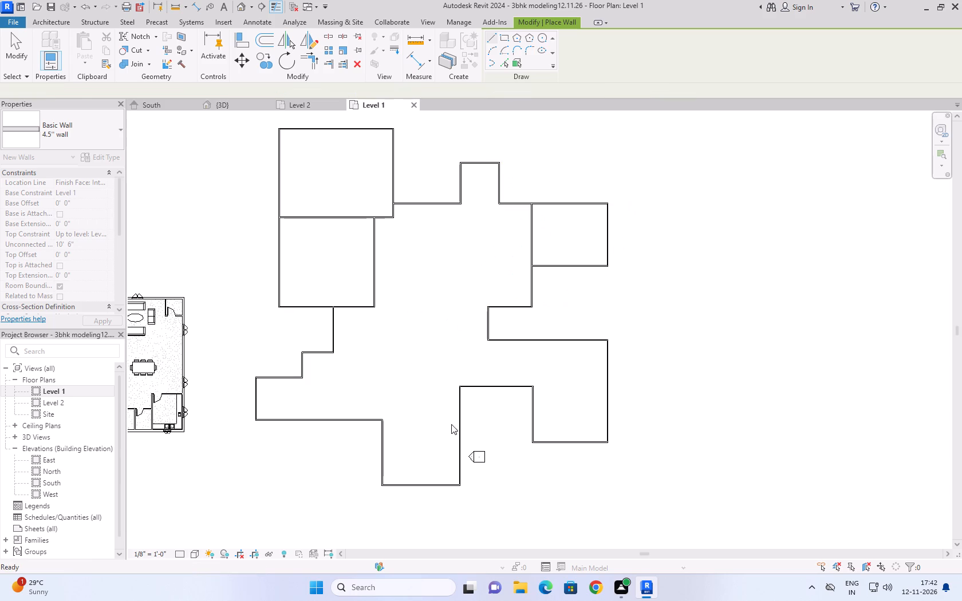
Draw a 4.5" wall north from the south-eastern block's inner corner to its north wall, enclosing that block as a room.
{"action": "left_click", "coordinate": [533, 388]}
{"action": "left_click", "coordinate": [532, 341]}
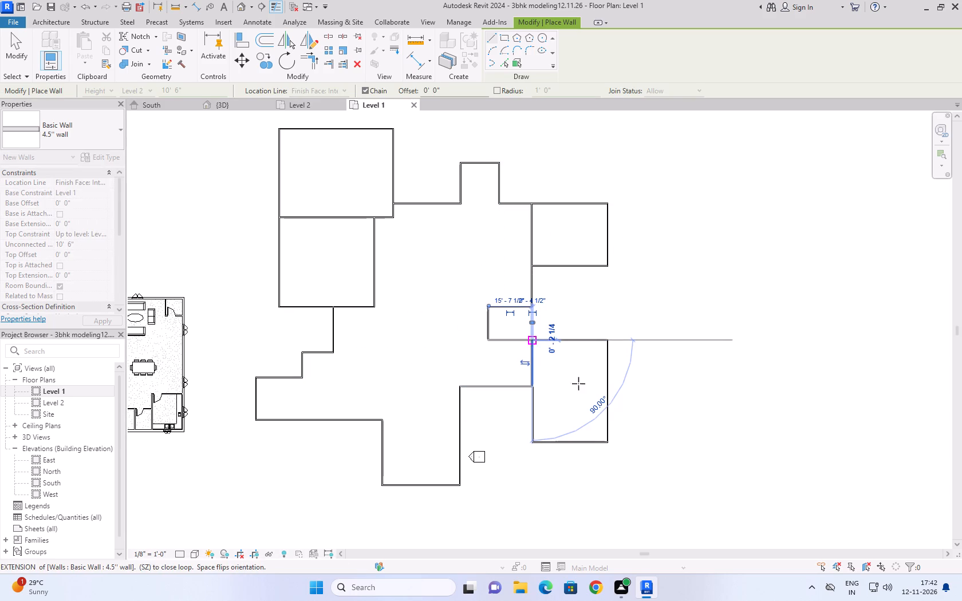
{"action": "key", "text": "Escape"}
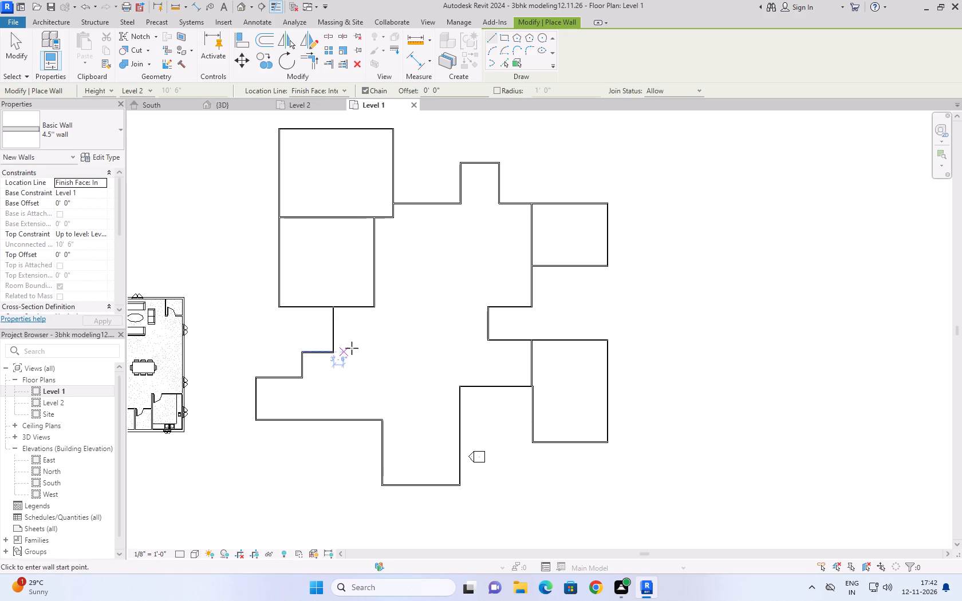
Draw a 4.5" wall south from the second western room's south-eastern corner to the south wall, enclosing the stepped south-western block.
{"action": "left_click", "coordinate": [374, 309]}
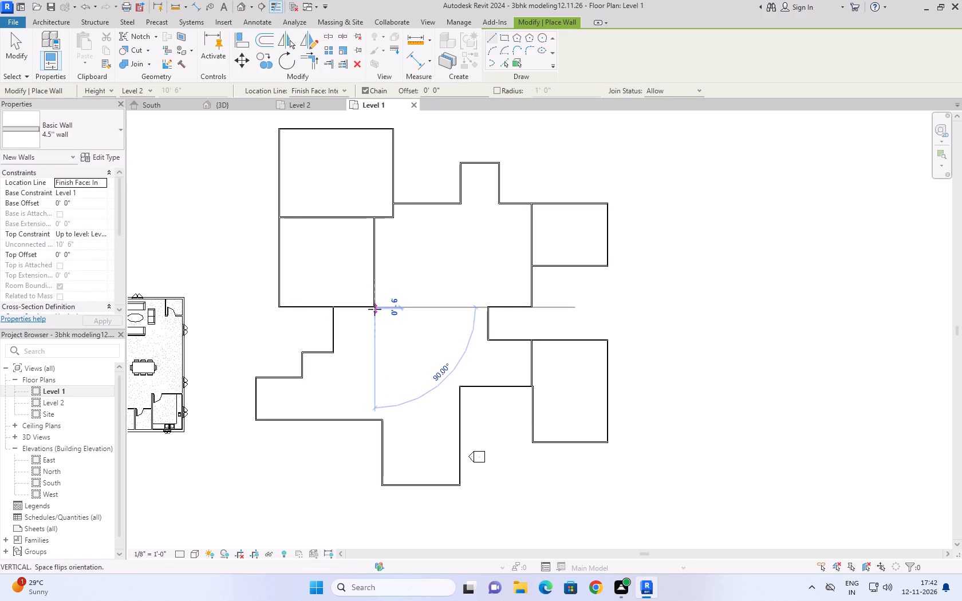
{"action": "left_click", "coordinate": [379, 417]}
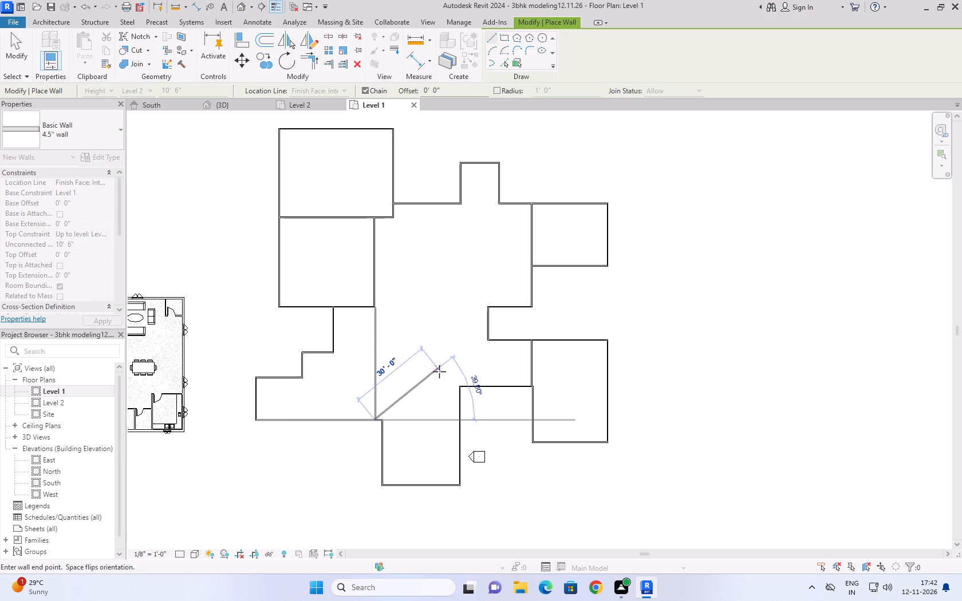
{"action": "key", "text": "Escape"}
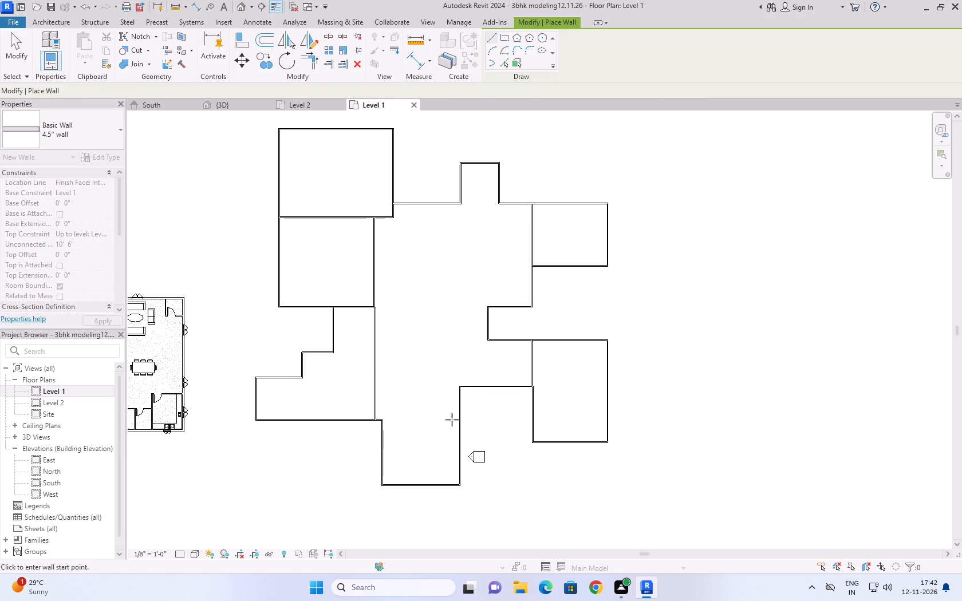
{"action": "key", "text": "Escape"}
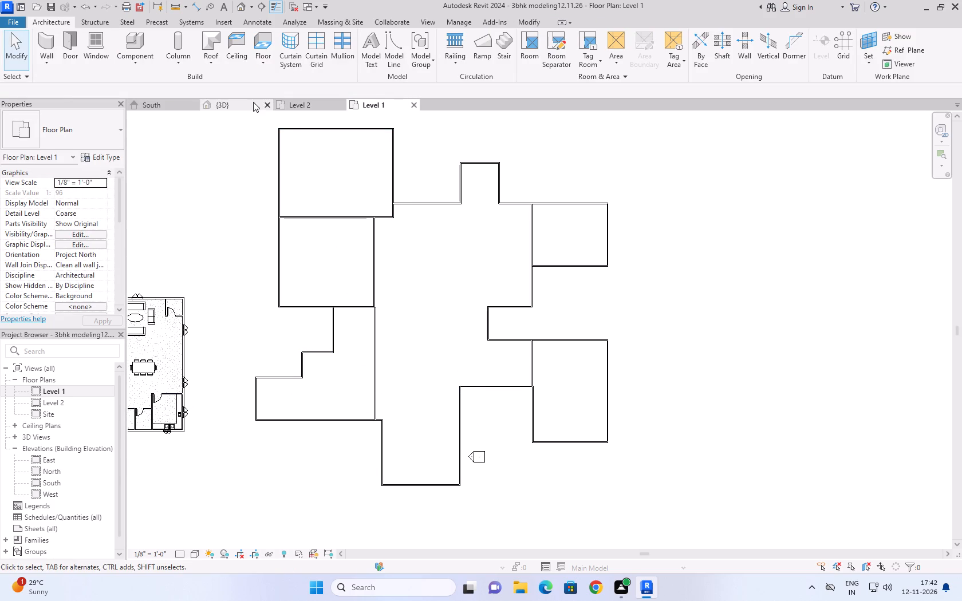
Examine the stepped wall layout beside the house in the 3D view.
{"action": "left_click", "coordinate": [232, 102]}
{"action": "scroll", "coordinate": [480, 413], "scroll_direction": "down", "scroll_amount": 3}
{"action": "scroll", "coordinate": [480, 414], "scroll_direction": "up", "scroll_amount": 4}
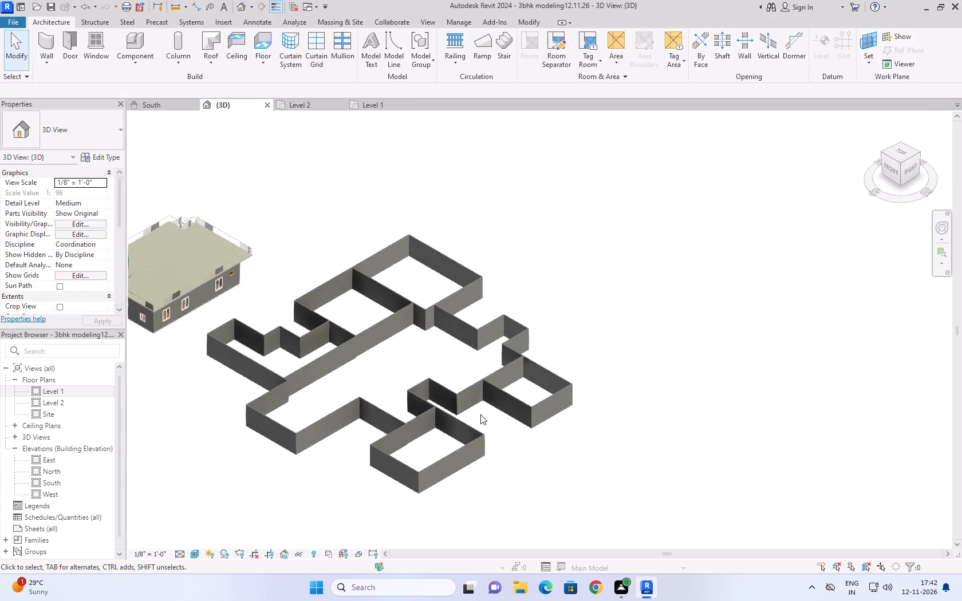
{"action": "scroll", "coordinate": [480, 414], "scroll_direction": "up", "scroll_amount": 4}
{"action": "scroll", "coordinate": [476, 394], "scroll_direction": "down", "scroll_amount": 4}
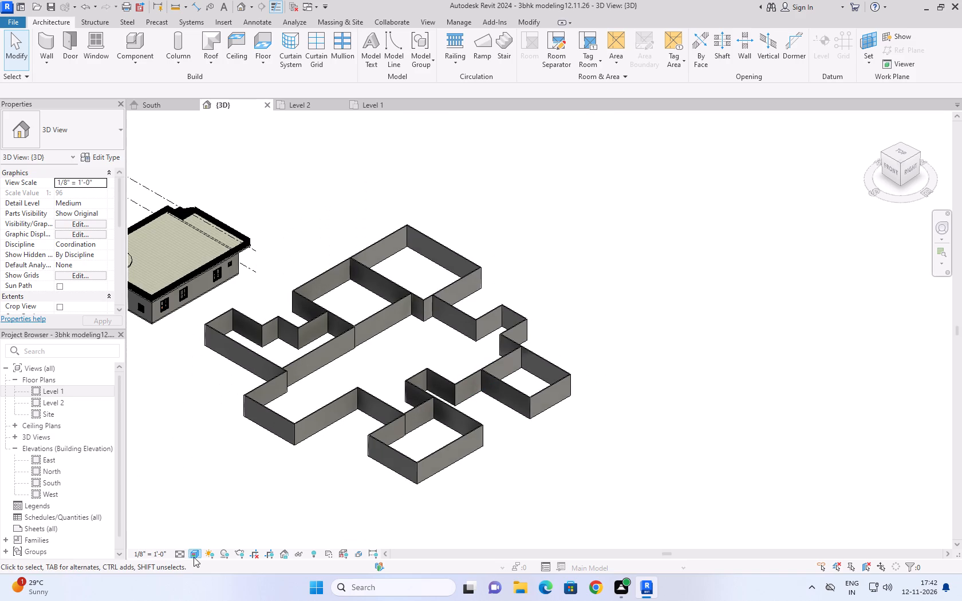
{"action": "left_click", "coordinate": [194, 557]}
{"action": "left_click_drag", "start_coordinate": [217, 532], "coordinate": [221, 539]}
{"action": "scroll", "coordinate": [310, 460], "scroll_direction": "down", "scroll_amount": 3}
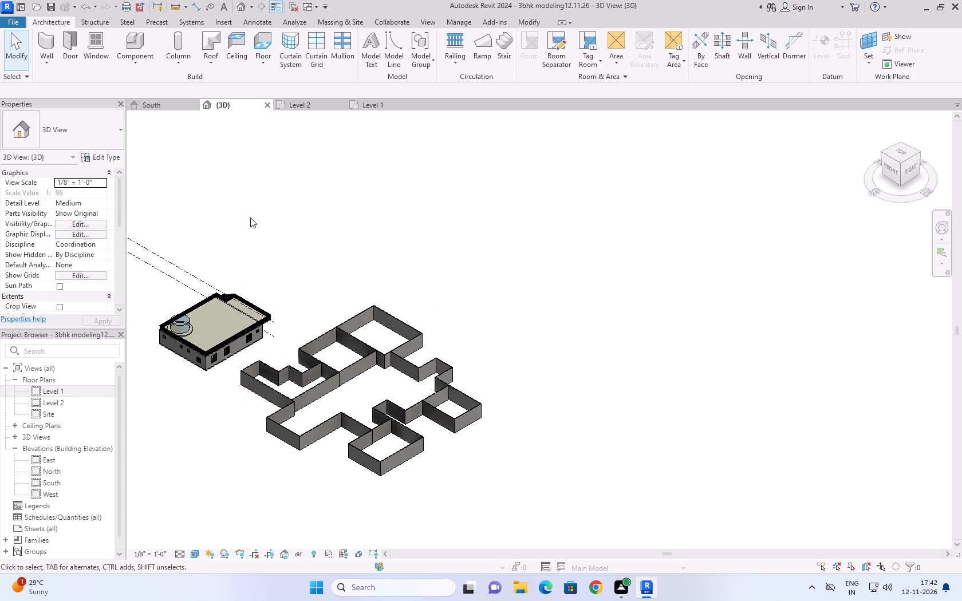
Create a rectangular 6" slab 2 floor on Level 1 spanning from the stepped layout's north-western room corner to its south-eastern block's outer corner.
{"action": "left_click", "coordinate": [362, 102]}
{"action": "scroll", "coordinate": [353, 324], "scroll_direction": "down", "scroll_amount": 1}
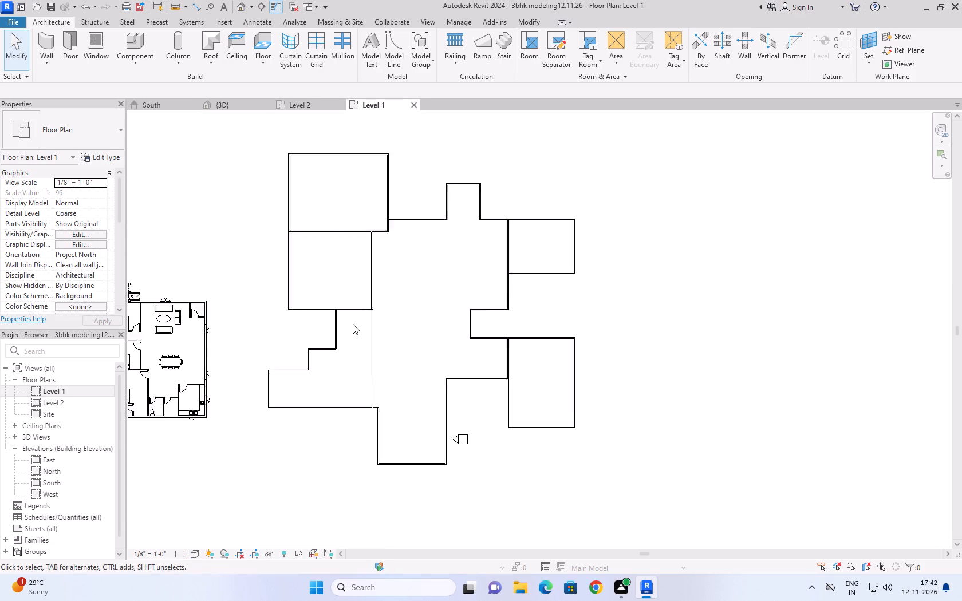
{"action": "scroll", "coordinate": [353, 324], "scroll_direction": "down", "scroll_amount": 2}
{"action": "left_click", "coordinate": [273, 66]}
{"action": "left_click", "coordinate": [285, 79]}
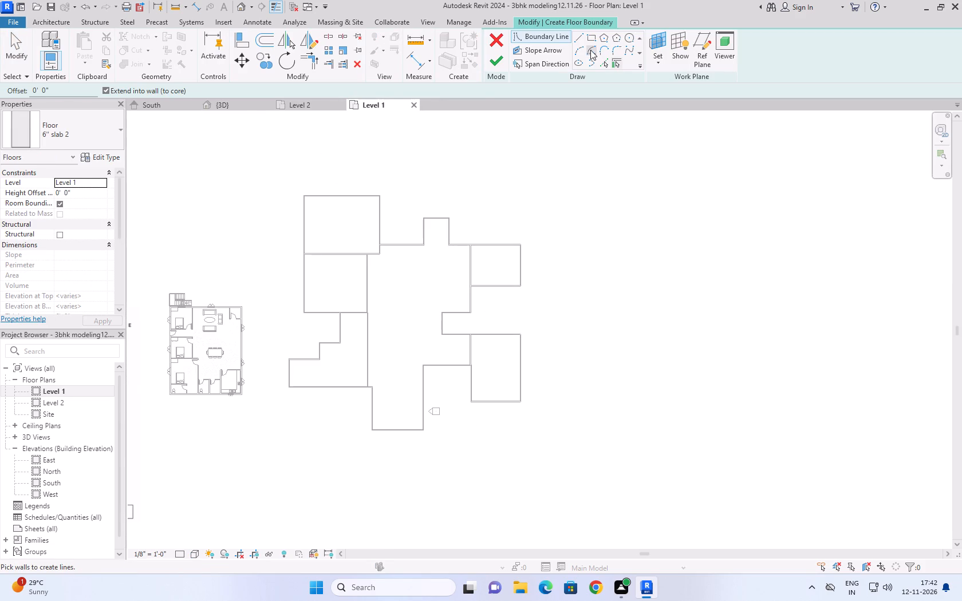
{"action": "left_click", "coordinate": [586, 40]}
{"action": "left_click", "coordinate": [302, 197]}
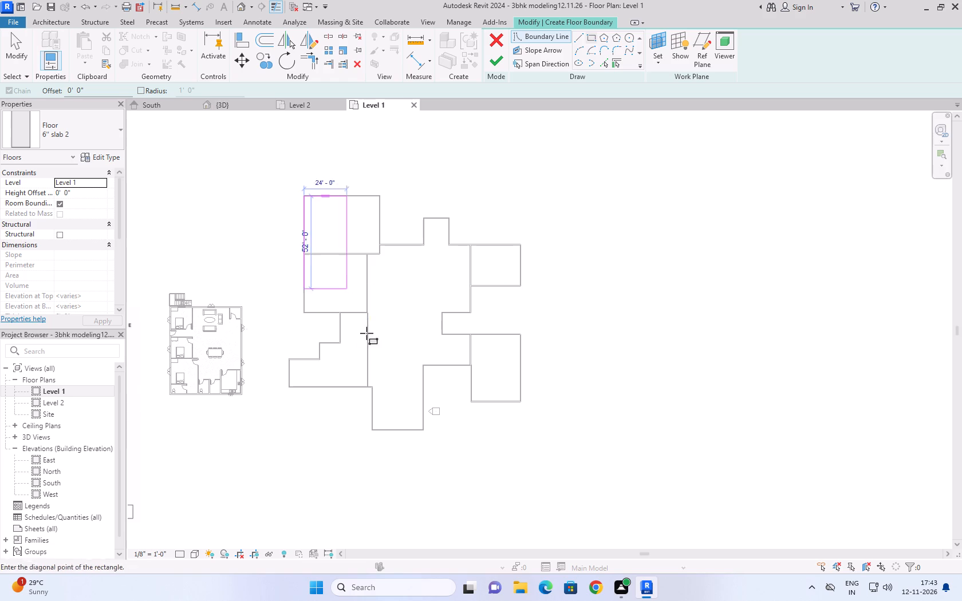
{"action": "left_click", "coordinate": [525, 400]}
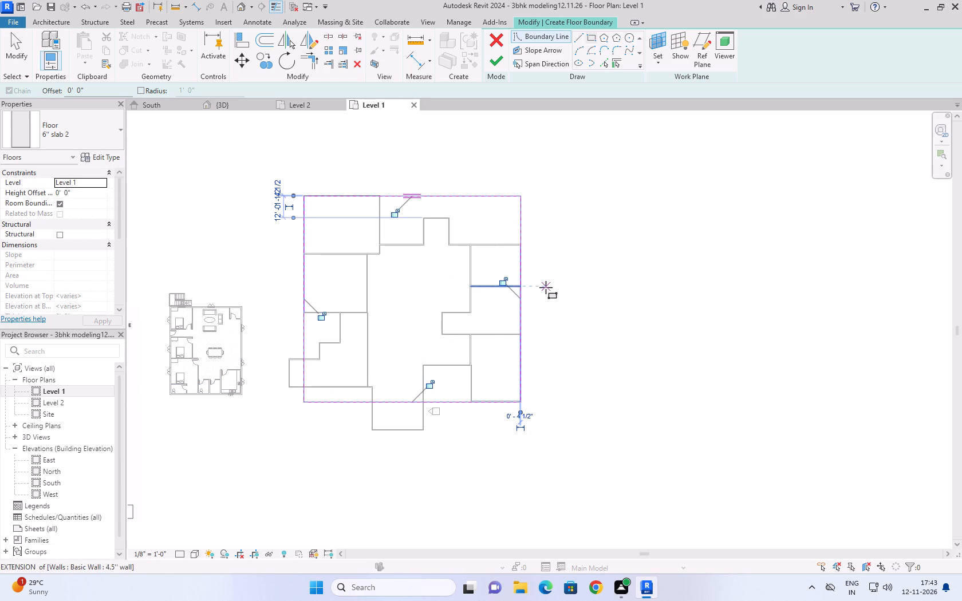
{"action": "left_click", "coordinate": [498, 66]}
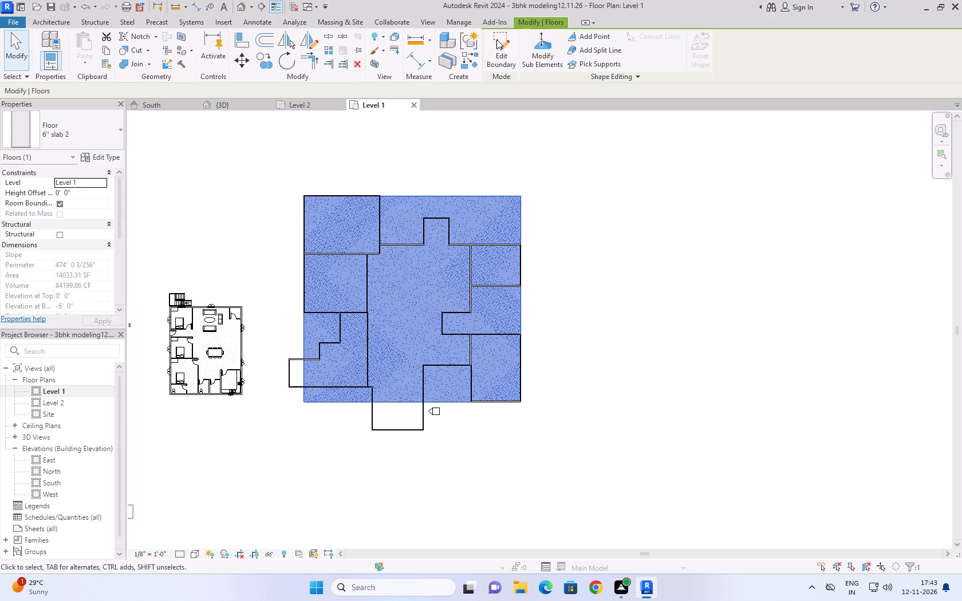
Edit the new floor's boundary, moving its west edge 8' west to the south-western block's outer wall.
{"action": "left_click", "coordinate": [506, 57]}
{"action": "left_click", "coordinate": [303, 341]}
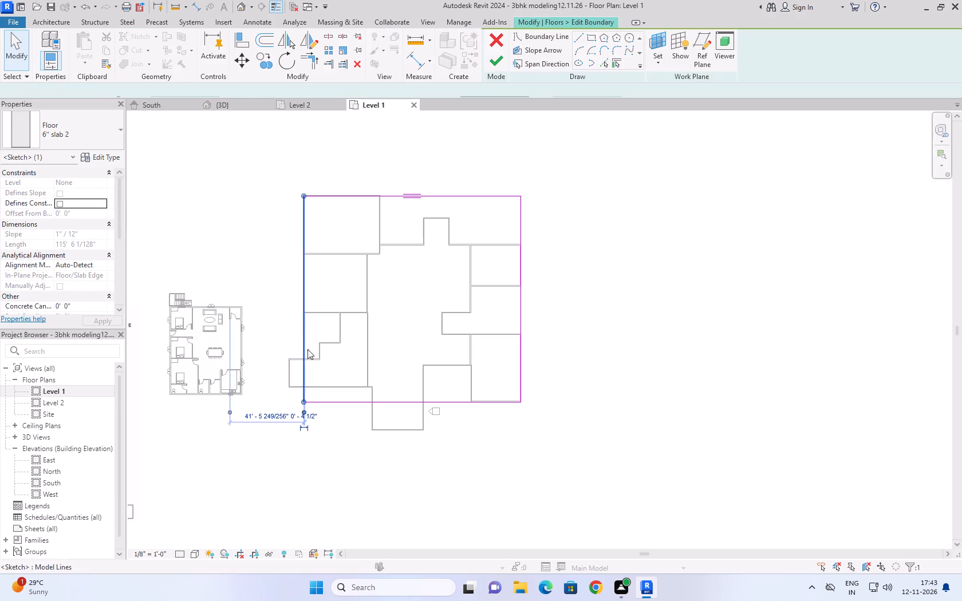
{"action": "key", "text": "Left"}
{"action": "key", "text": "Left"}
{"action": "key", "text": "Left"}
{"action": "key", "text": "Left"}
{"action": "key", "text": "Left"}
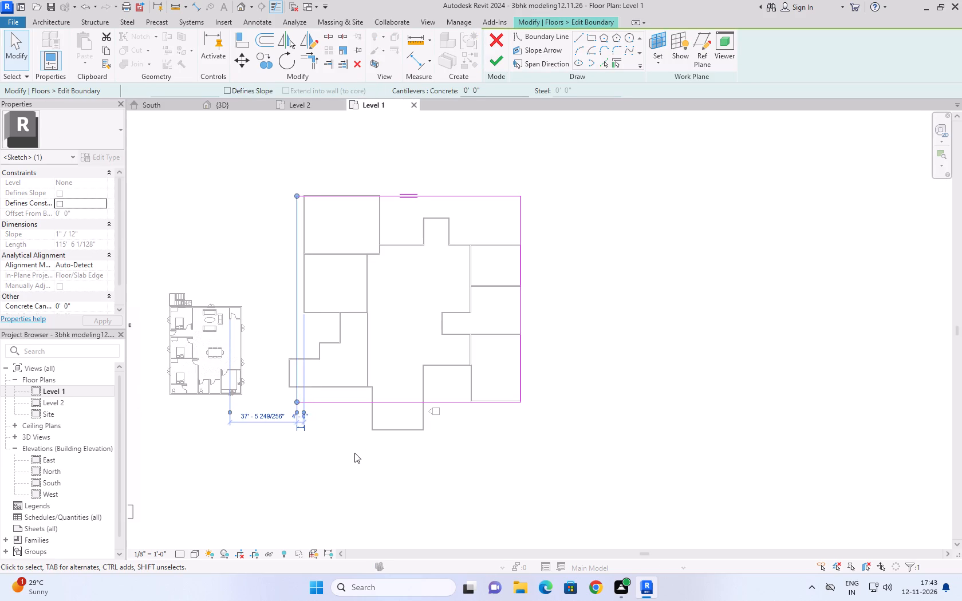
{"action": "key", "text": "Left"}
{"action": "key", "text": "Left"}
{"action": "key", "text": "Left"}
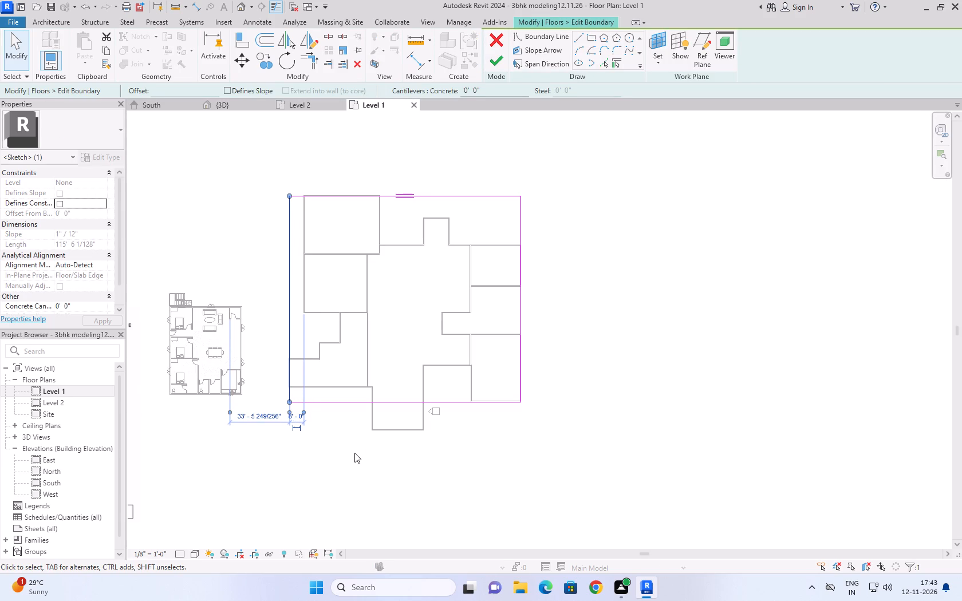
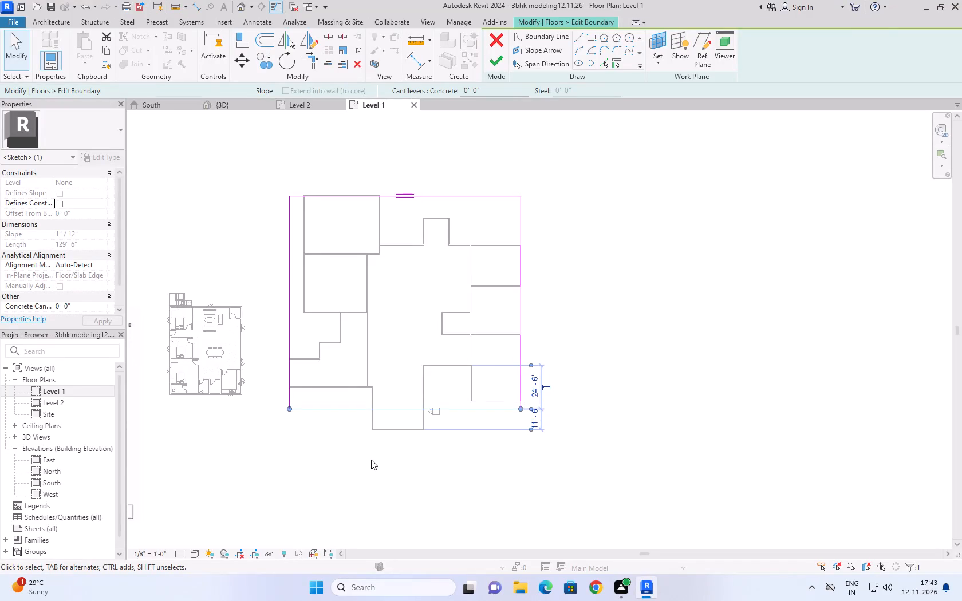
Move the floor boundary's south edge down to the outer face of the layout's southernmost wall and finish the boundary.
{"action": "key", "text": "Down"}
{"action": "key", "text": "Down"}
{"action": "key", "text": "Down"}
{"action": "key", "text": "Down"}
{"action": "key", "text": "Down"}
{"action": "key", "text": "Down"}
{"action": "key", "text": "Down"}
{"action": "key", "text": "Down"}
{"action": "key", "text": "Down"}
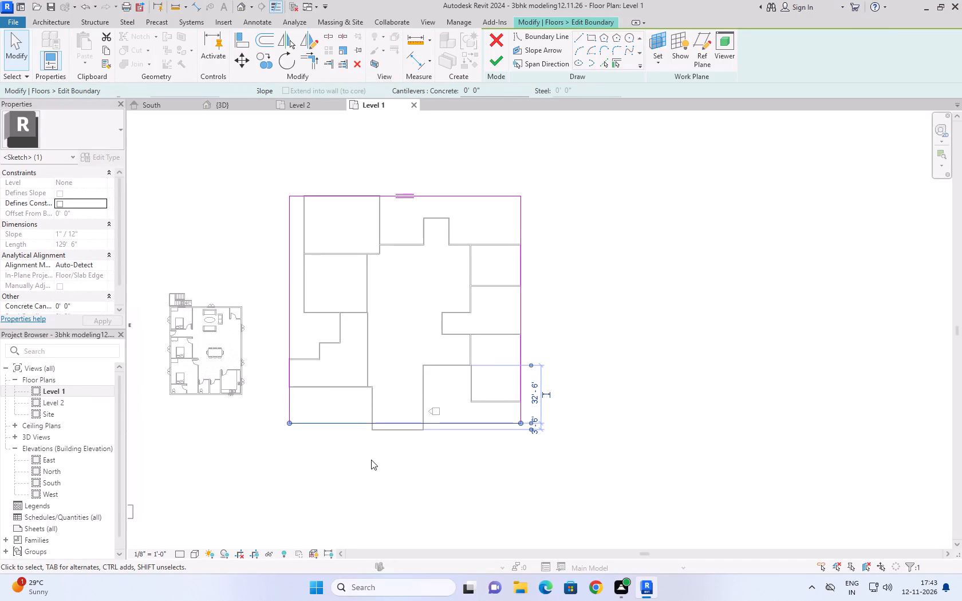
{"action": "key", "text": "Down"}
{"action": "key", "text": "Down"}
{"action": "key", "text": "Down"}
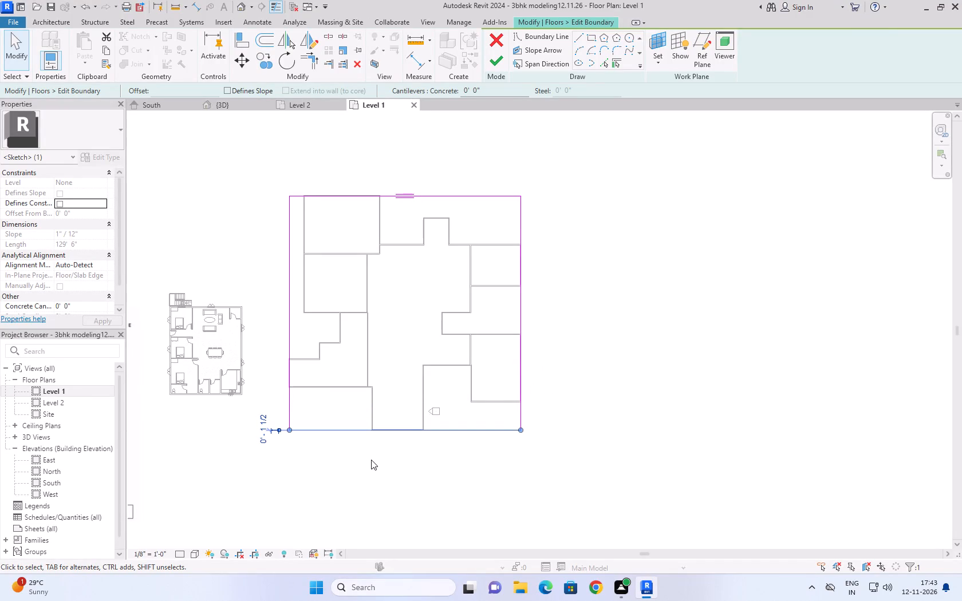
{"action": "left_click", "coordinate": [495, 61]}
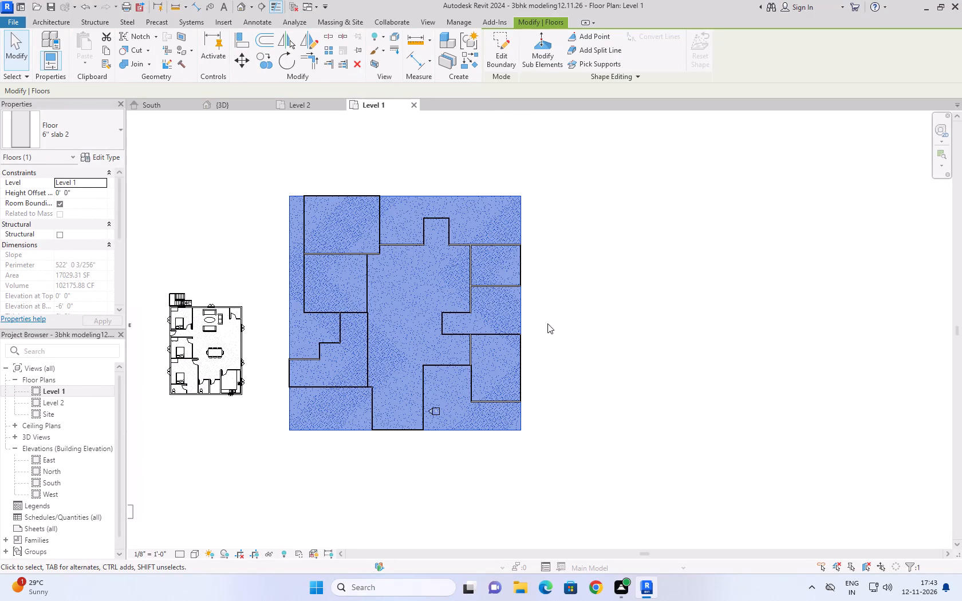
Set the stepped layout floor's level constraint to Level 2, checking it in the 3D view.
{"action": "left_click", "coordinate": [248, 101]}
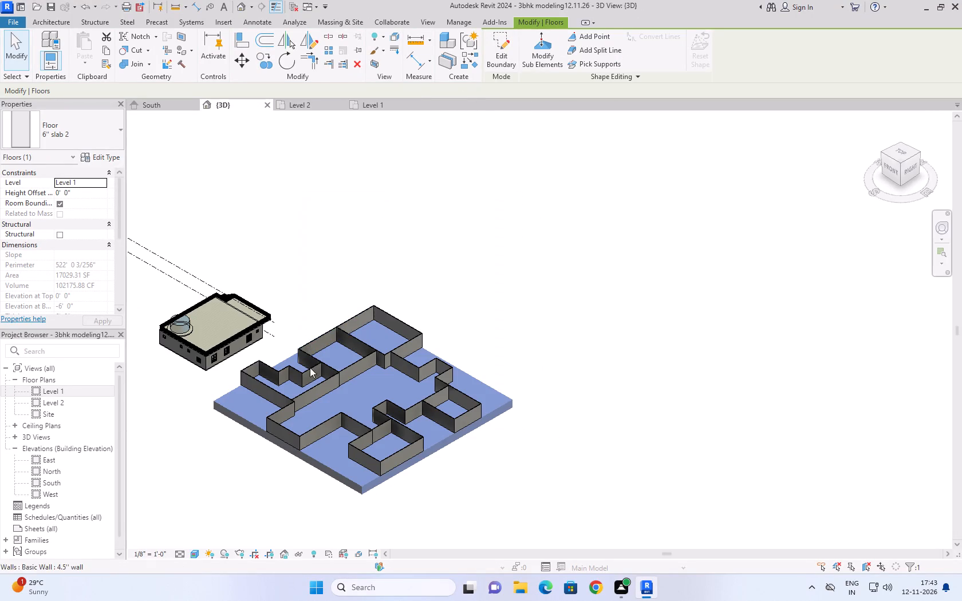
{"action": "left_click", "coordinate": [370, 487]}
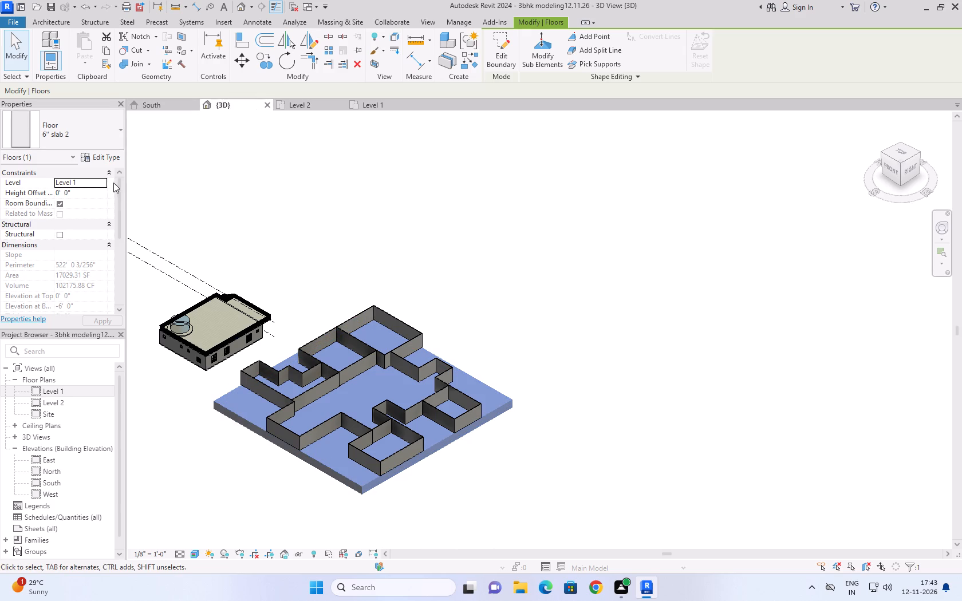
{"action": "left_click", "coordinate": [99, 185]}
{"action": "left_click", "coordinate": [101, 203]}
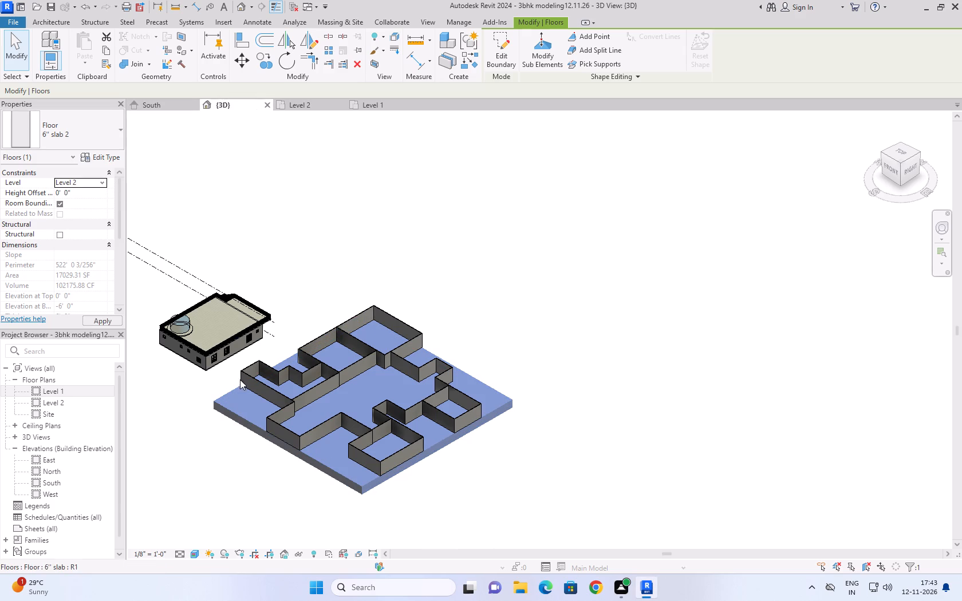
{"action": "left_click", "coordinate": [582, 242]}
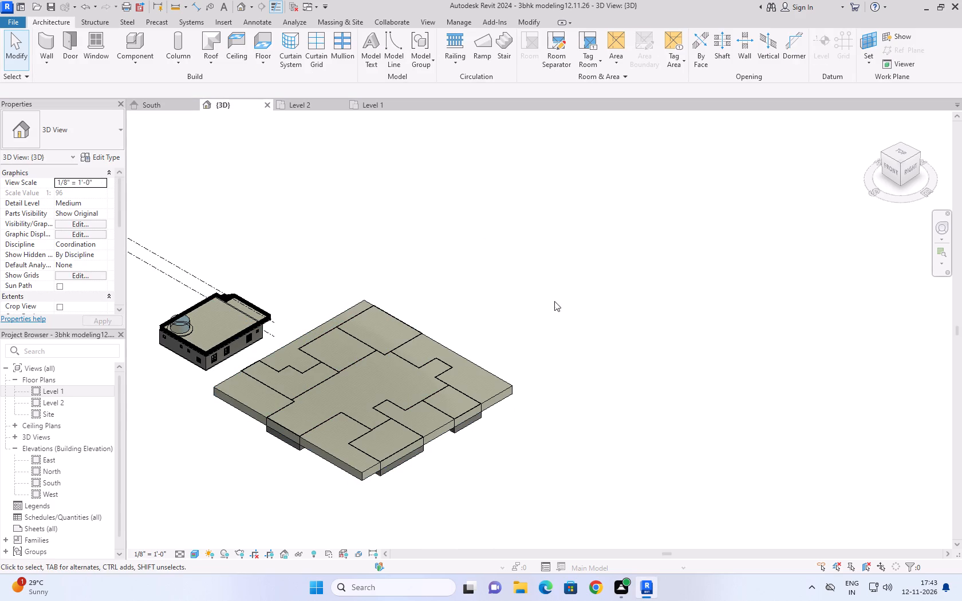
Inspect the raised floor and the top constraint of the south-eastern room's east wall in the 3D view.
{"action": "scroll", "coordinate": [382, 525], "scroll_direction": "up", "scroll_amount": 5}
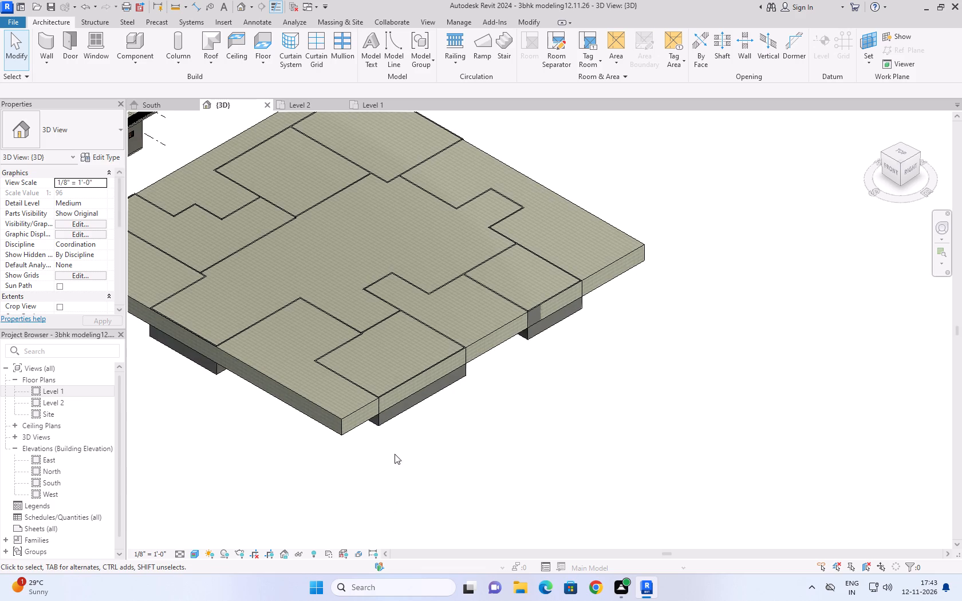
{"action": "left_click", "coordinate": [360, 412]}
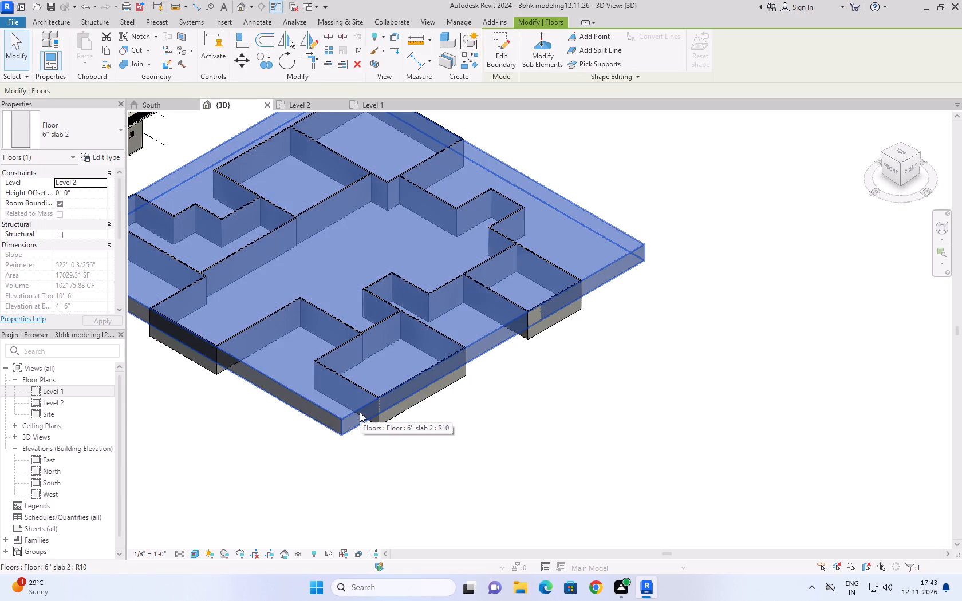
{"action": "left_click", "coordinate": [608, 366]}
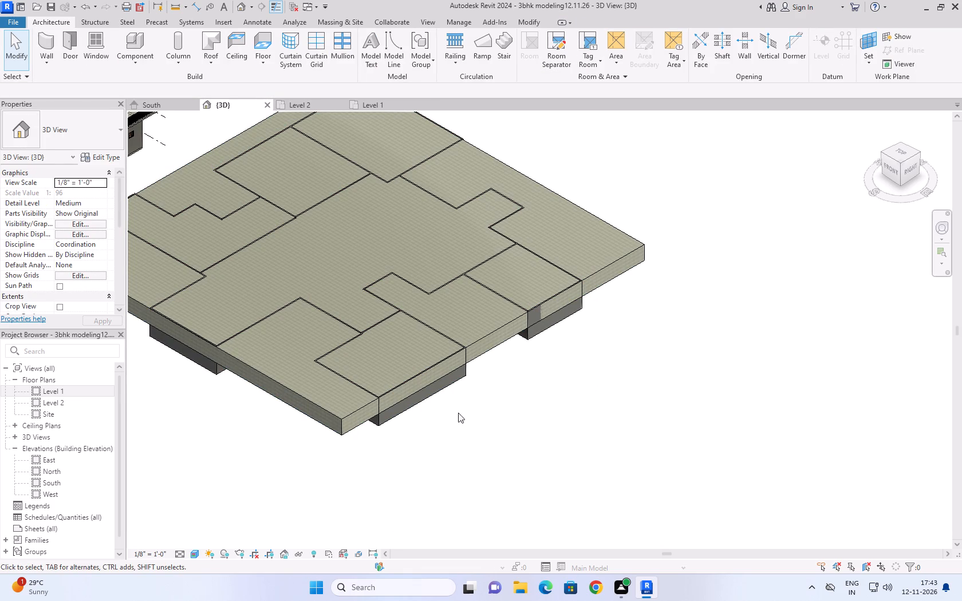
{"action": "left_click", "coordinate": [411, 406]}
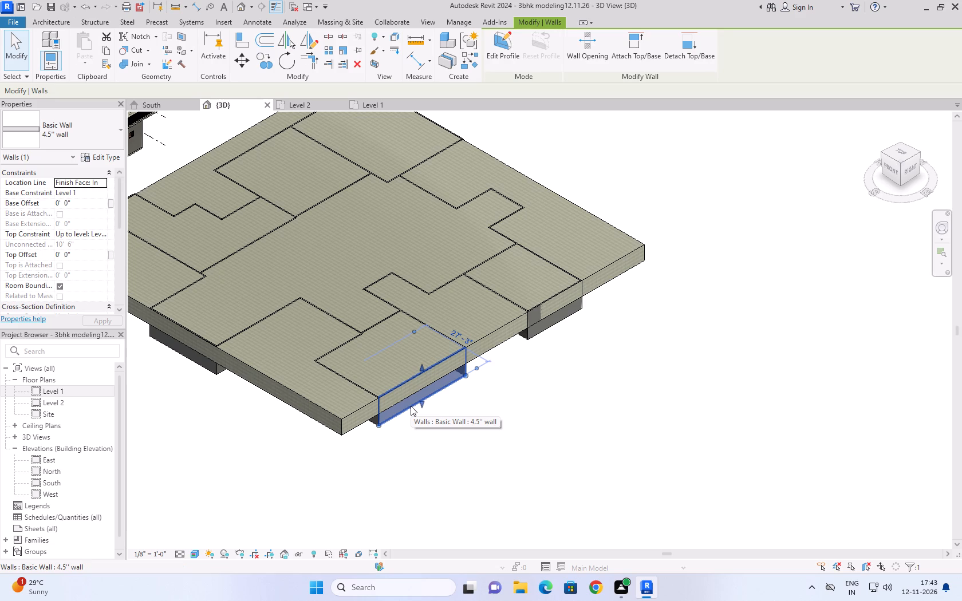
{"action": "left_click", "coordinate": [105, 235]}
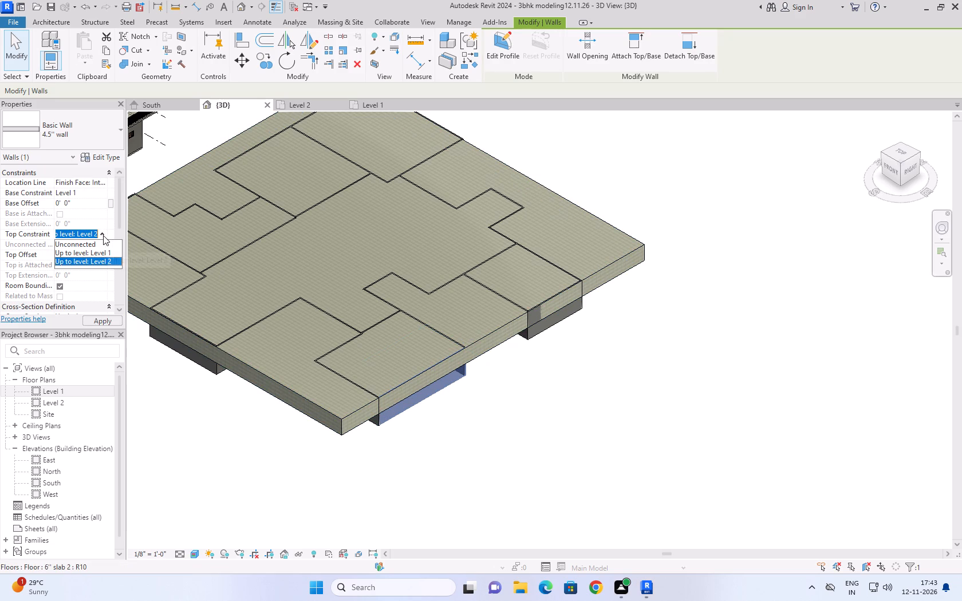
{"action": "left_click", "coordinate": [205, 408]}
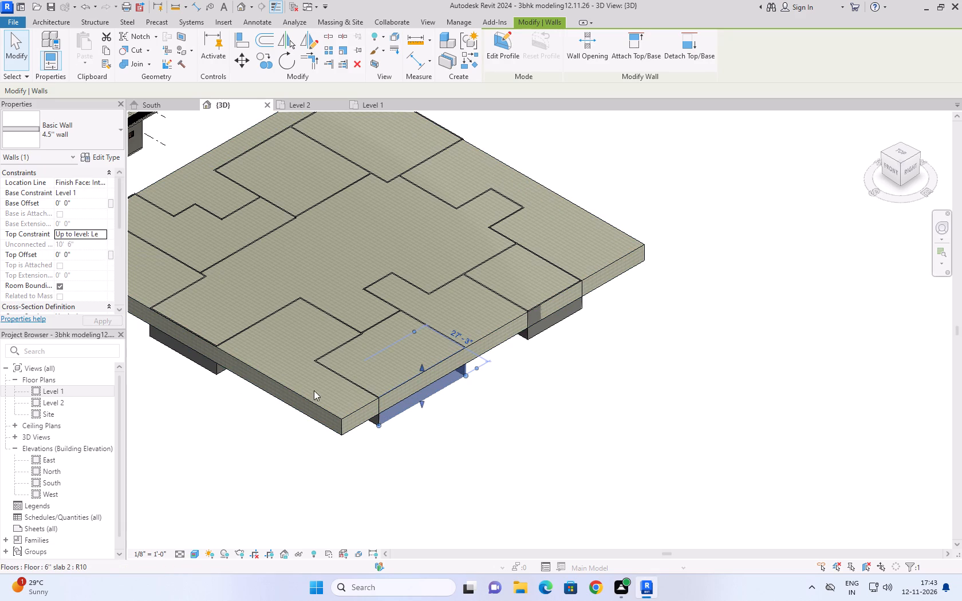
From the South elevation, change the stepped layout floor's type to 6" slab and view it in 3D.
{"action": "left_click", "coordinate": [169, 100]}
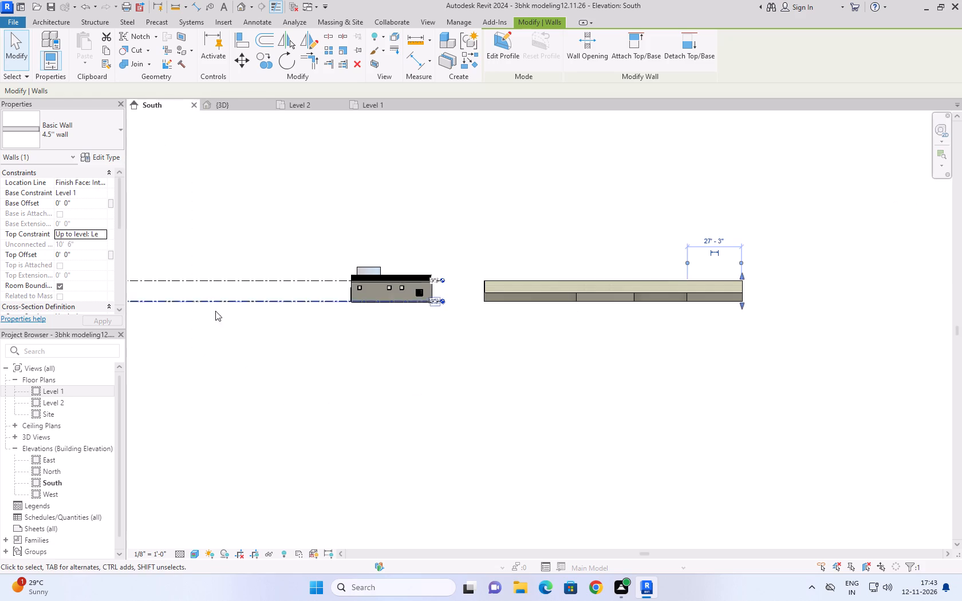
{"action": "scroll", "coordinate": [507, 290], "scroll_direction": "up", "scroll_amount": 6}
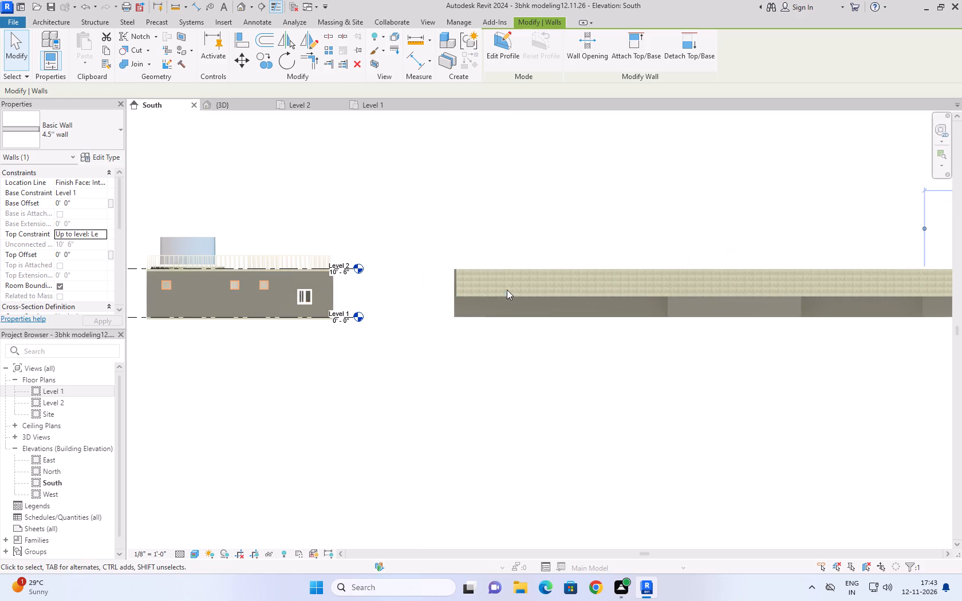
{"action": "left_click", "coordinate": [508, 276]}
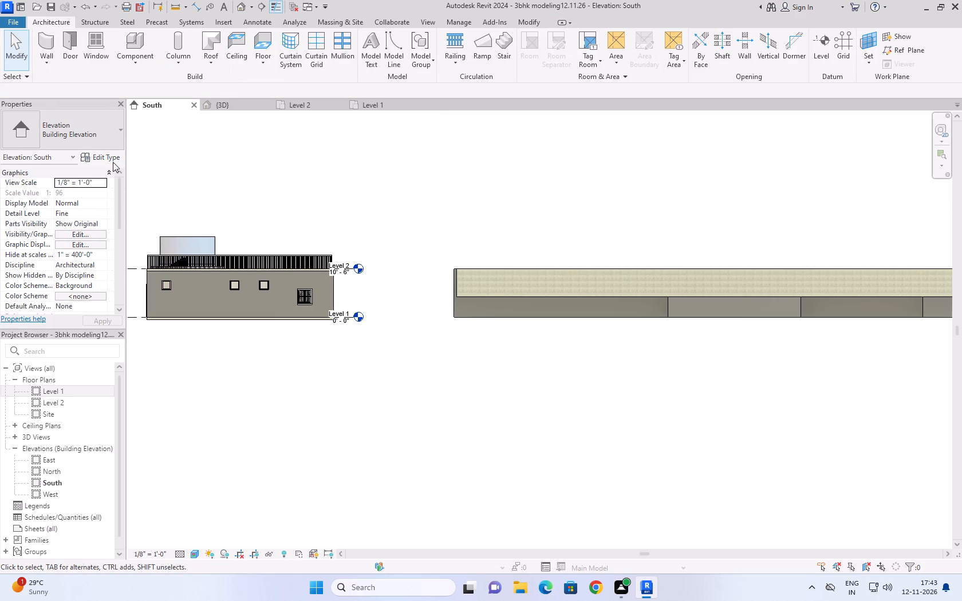
{"action": "left_click", "coordinate": [468, 268]}
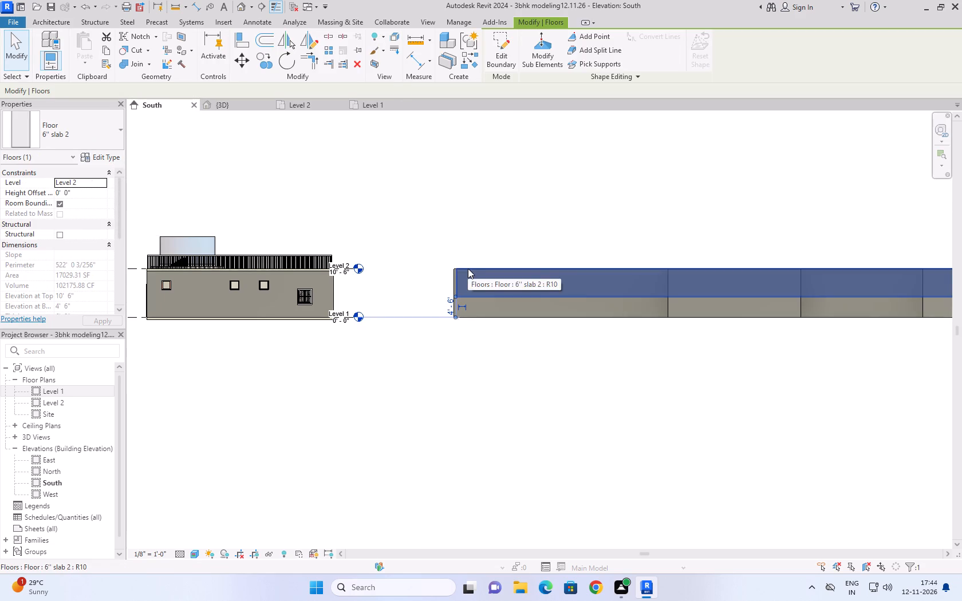
{"action": "left_click", "coordinate": [99, 147]}
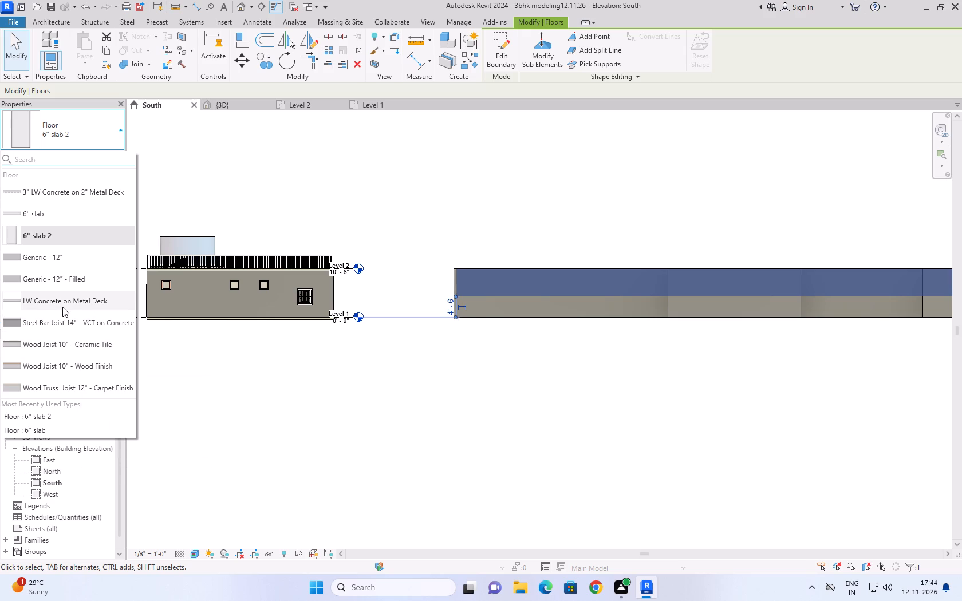
{"action": "scroll", "coordinate": [71, 305], "scroll_direction": "down", "scroll_amount": 6}
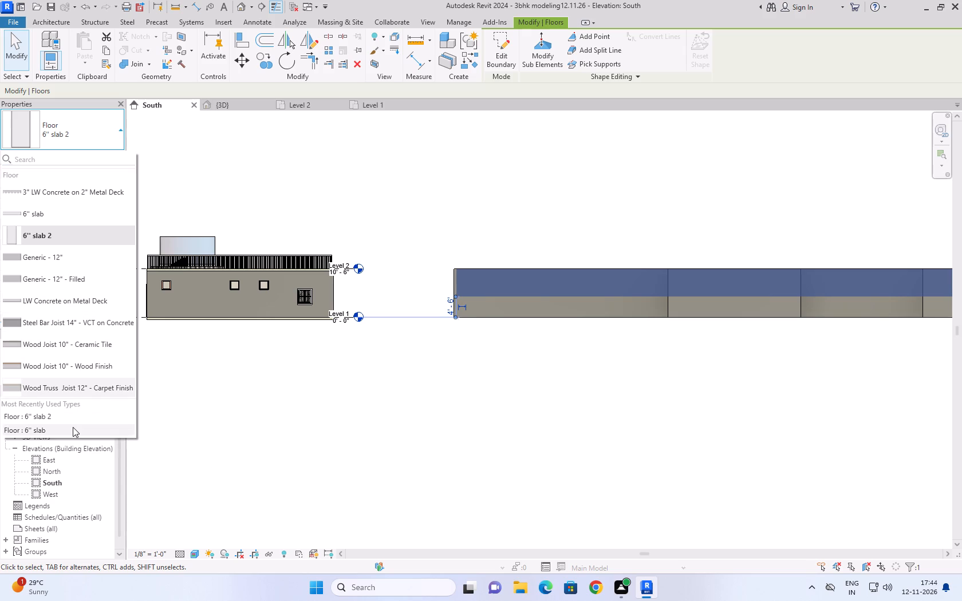
{"action": "left_click", "coordinate": [61, 429]}
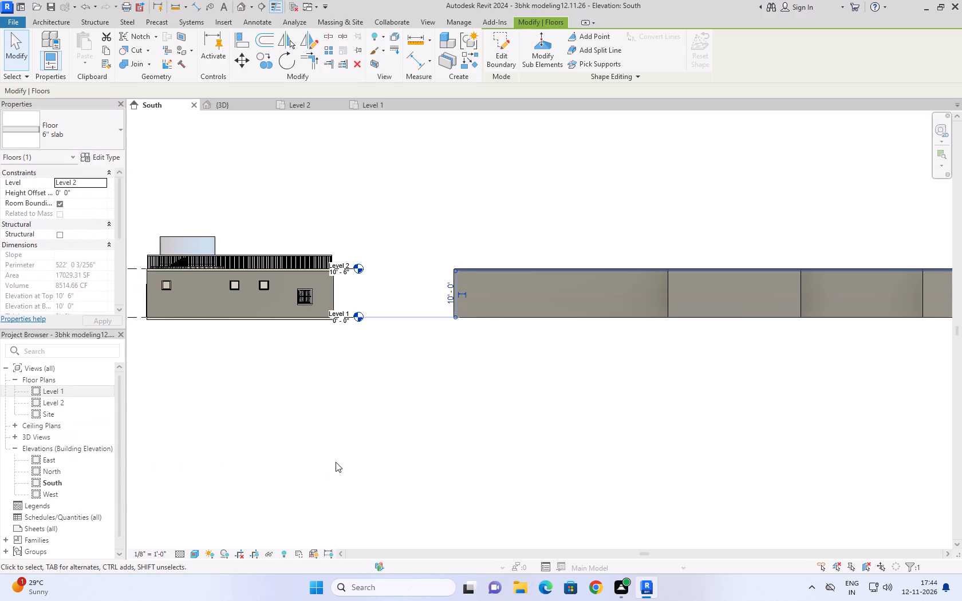
{"action": "left_click", "coordinate": [231, 104]}
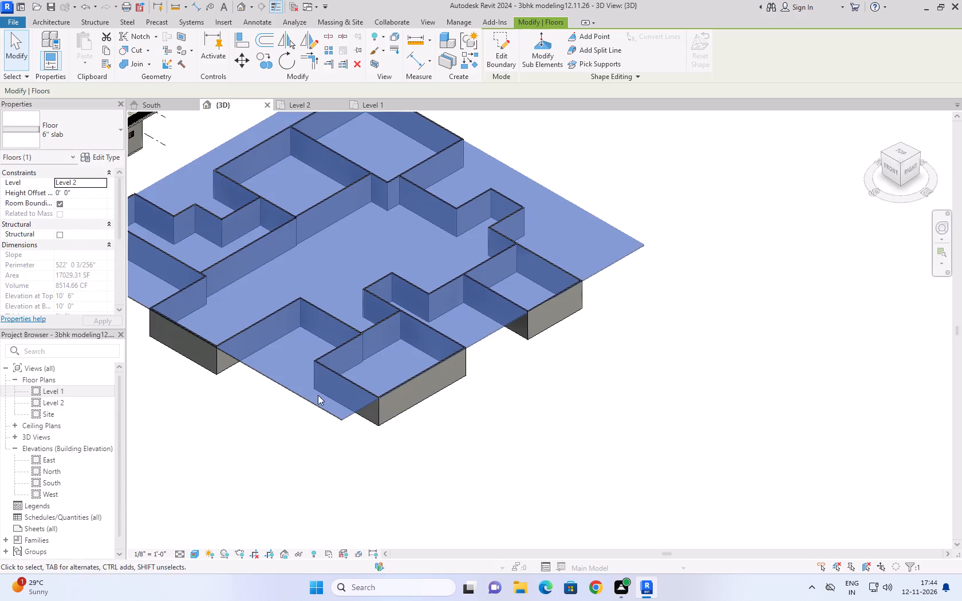
{"action": "left_click", "coordinate": [527, 465]}
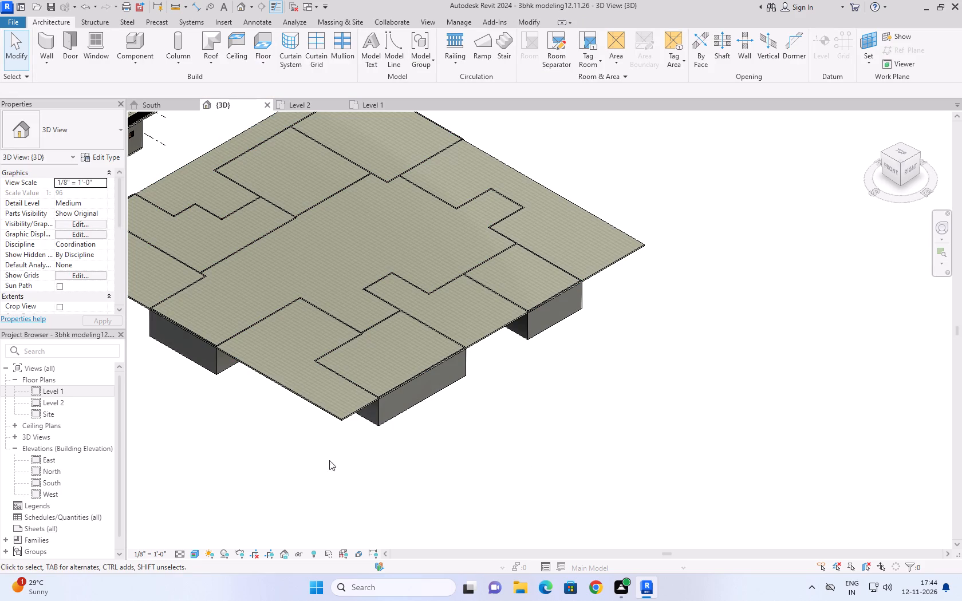
Reopen and finish the Level 2 slab's boundary, attaching the walls below to it and detaching the targets for walls that miss it.
{"action": "left_click", "coordinate": [339, 416]}
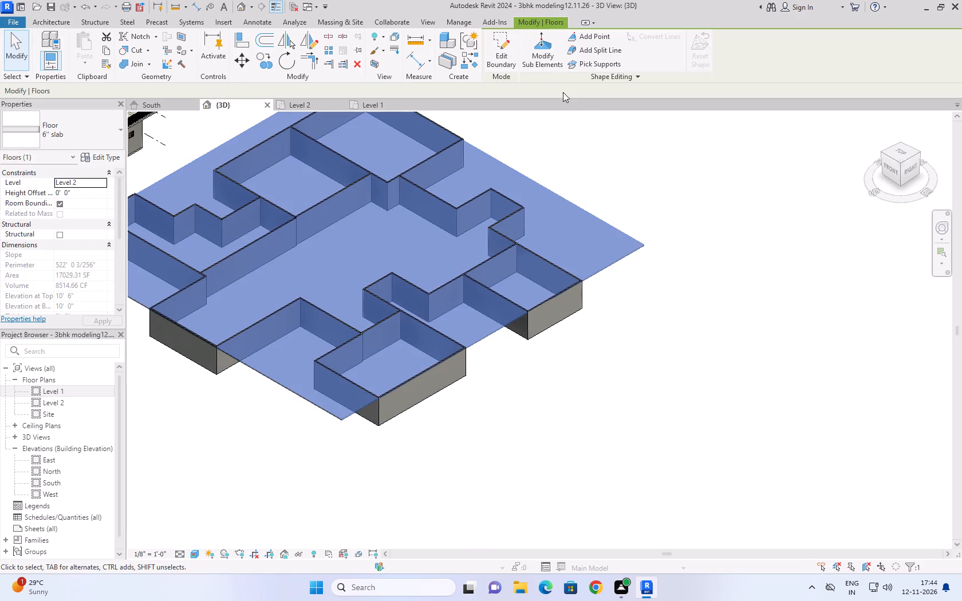
{"action": "left_click", "coordinate": [512, 58]}
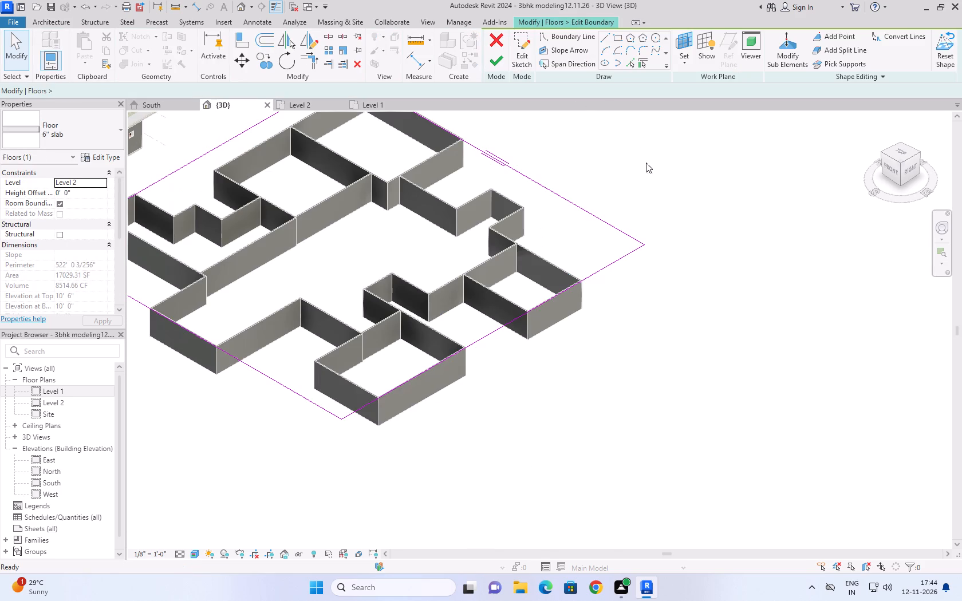
{"action": "left_click", "coordinate": [493, 63]}
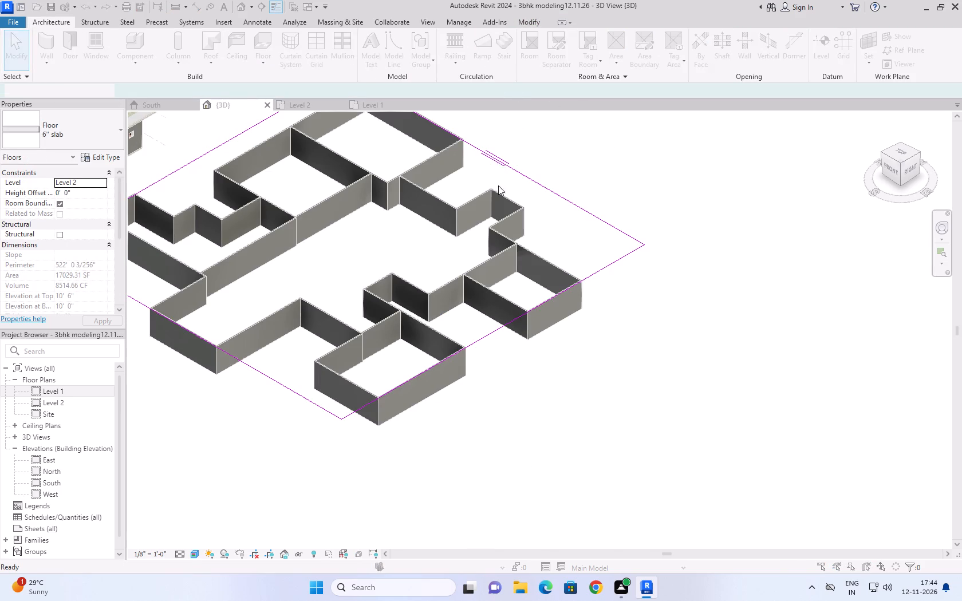
{"action": "left_click", "coordinate": [496, 303]}
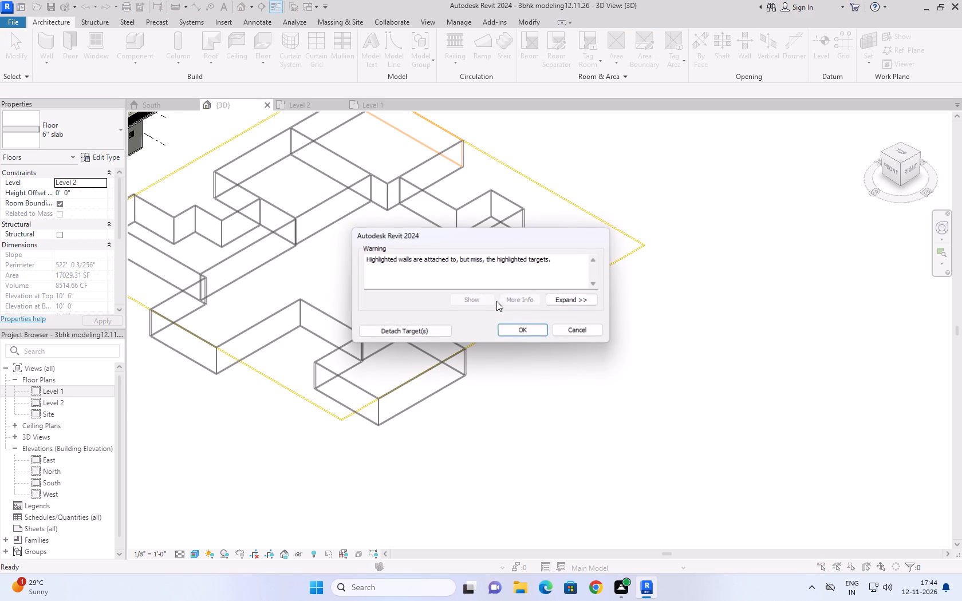
{"action": "left_click", "coordinate": [432, 332]}
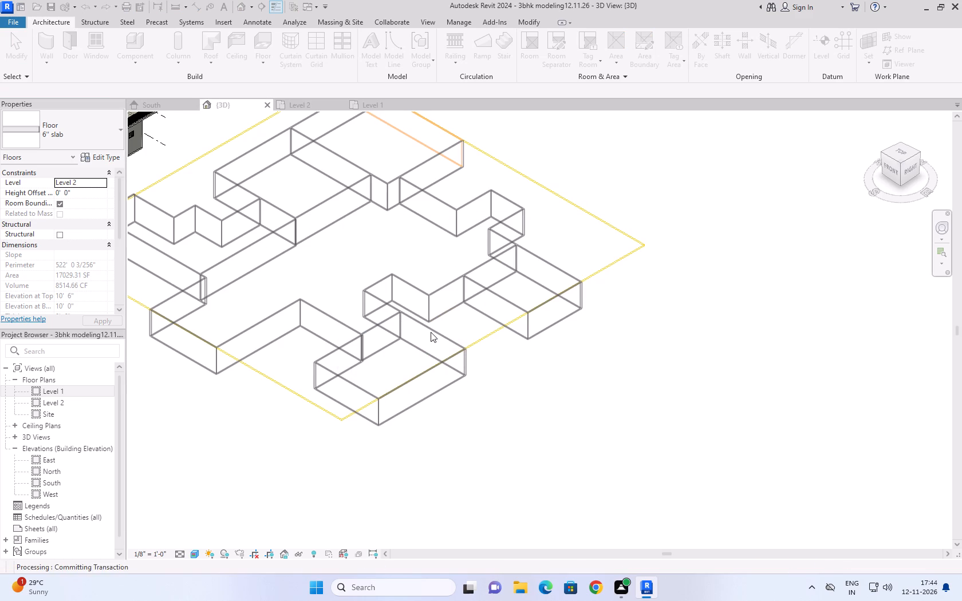
{"action": "left_click", "coordinate": [562, 412]}
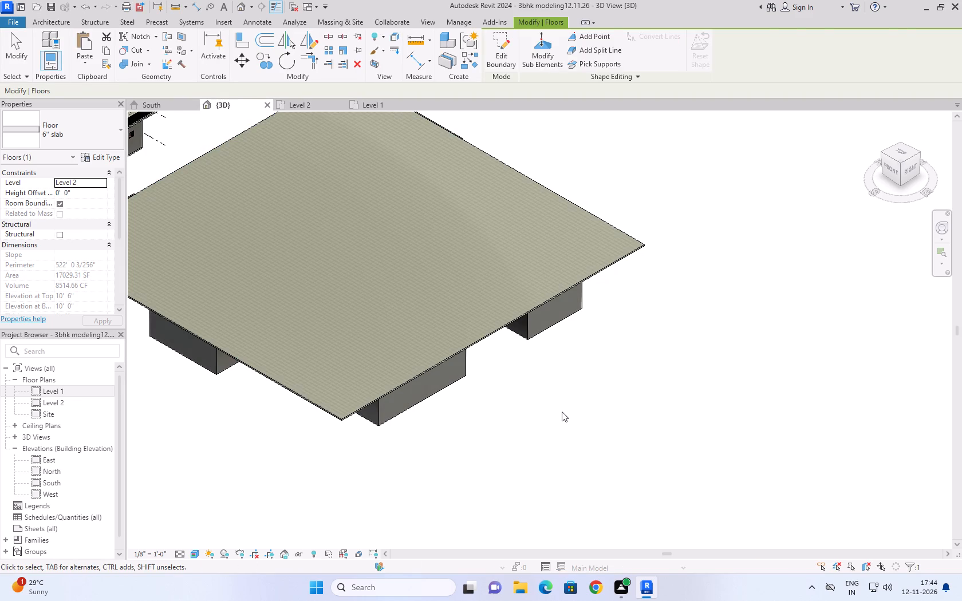
Examine the stepped layout's slab and walls from above, below and the front in the 3D view.
{"action": "scroll", "coordinate": [570, 400], "scroll_direction": "down", "scroll_amount": 4}
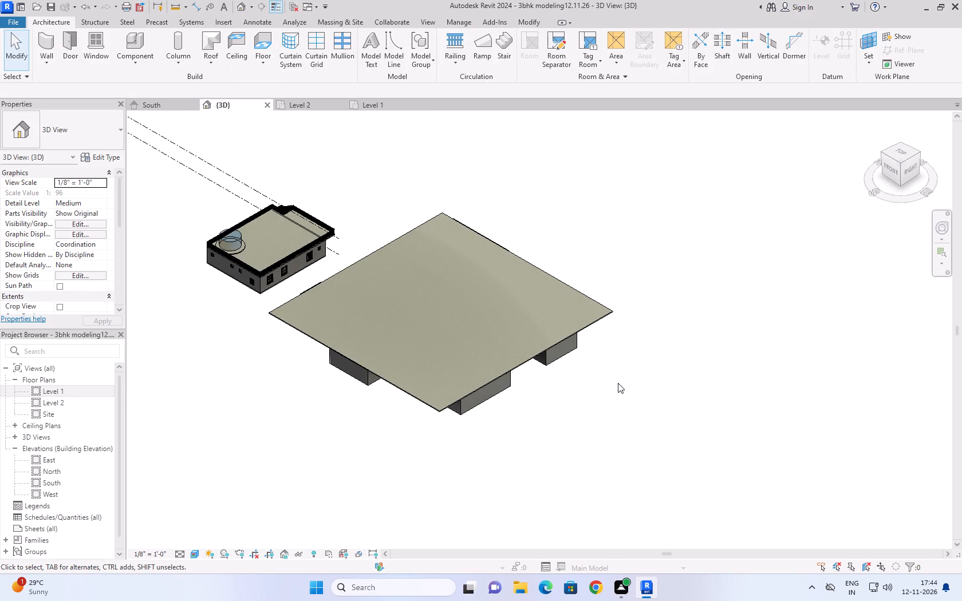
{"action": "middle_click_drag", "start_coordinate": [618, 383], "coordinate": [459, 332], "text": "shift"}
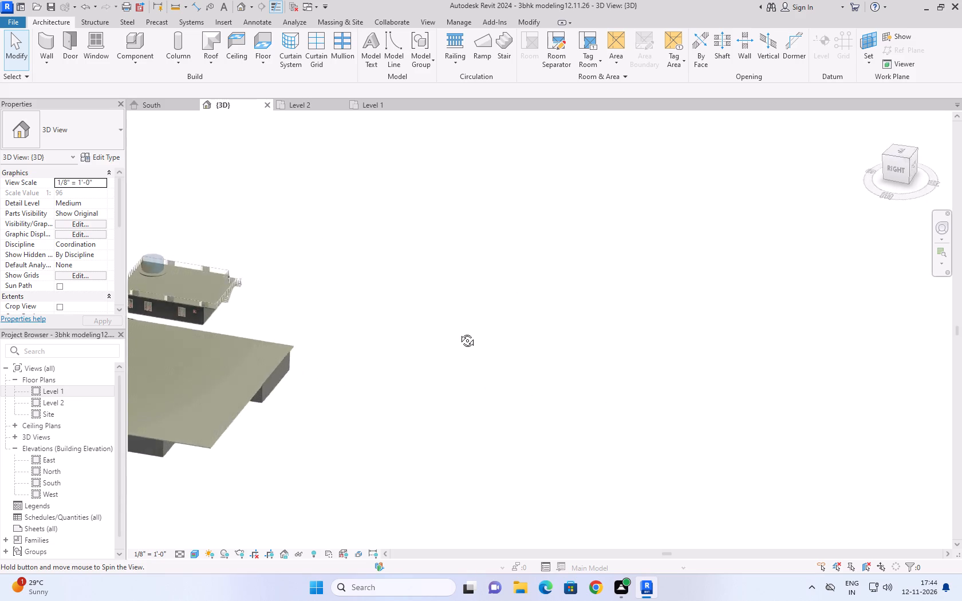
{"action": "middle_click_drag", "start_coordinate": [459, 332], "coordinate": [716, 176], "text": "shift"}
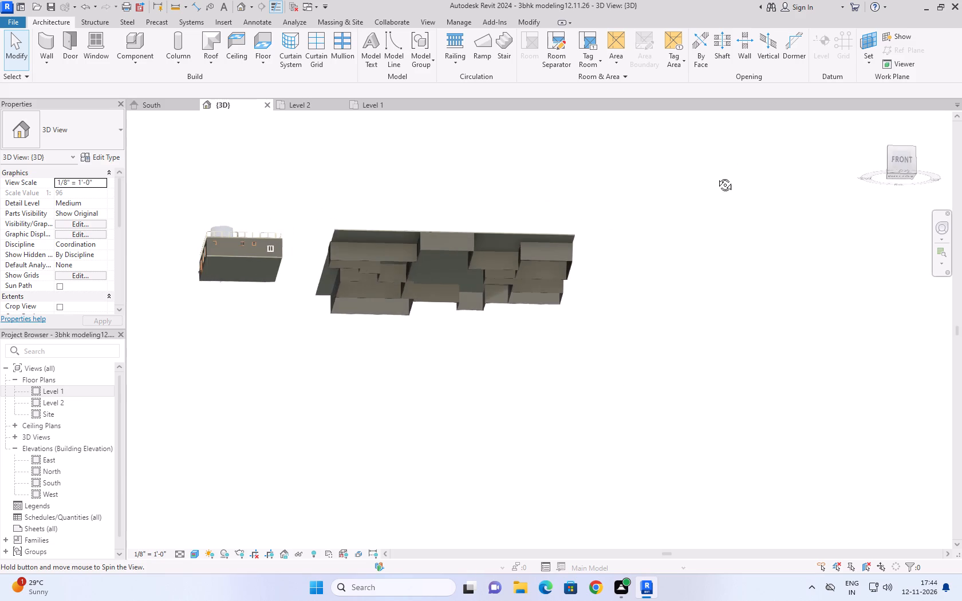
{"action": "middle_click_drag", "start_coordinate": [716, 176], "coordinate": [713, 181], "text": "shift"}
{"action": "middle_click_drag", "start_coordinate": [613, 305], "coordinate": [616, 488]}
{"action": "middle_click_drag", "start_coordinate": [525, 304], "coordinate": [527, 353]}
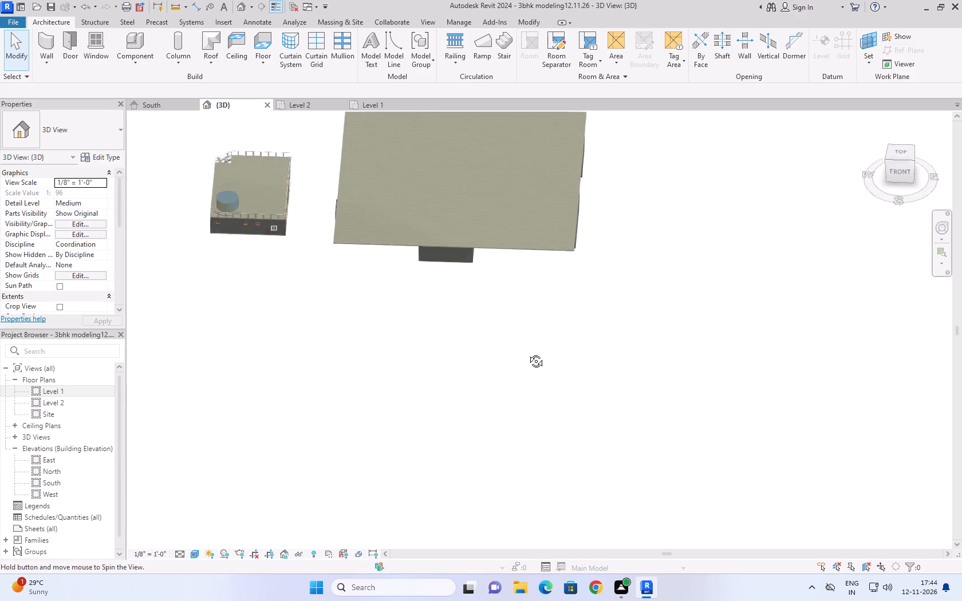
{"action": "middle_click_drag", "start_coordinate": [527, 353], "coordinate": [480, 497]}
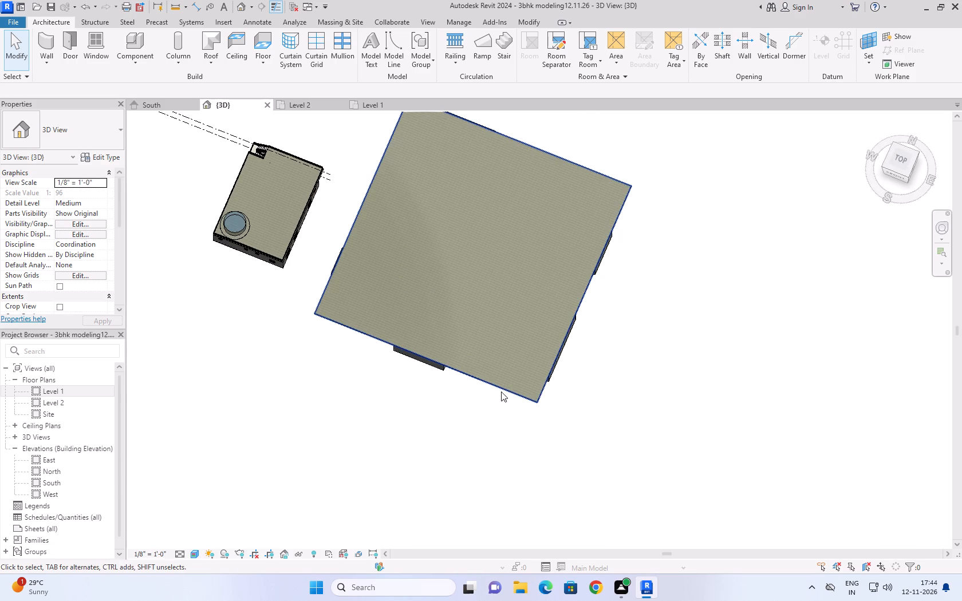
Reopen the Level 2 slab's boundary from above and move its south edge about 15'-6" north.
{"action": "double_click", "coordinate": [501, 392]}
{"action": "left_click", "coordinate": [894, 159]}
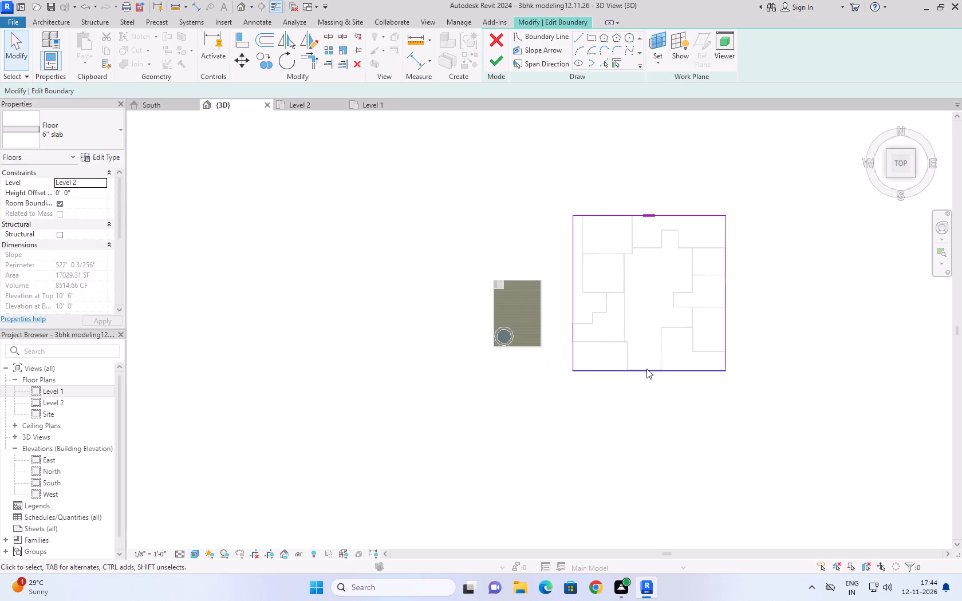
{"action": "left_click_drag", "start_coordinate": [646, 369], "coordinate": [652, 351]}
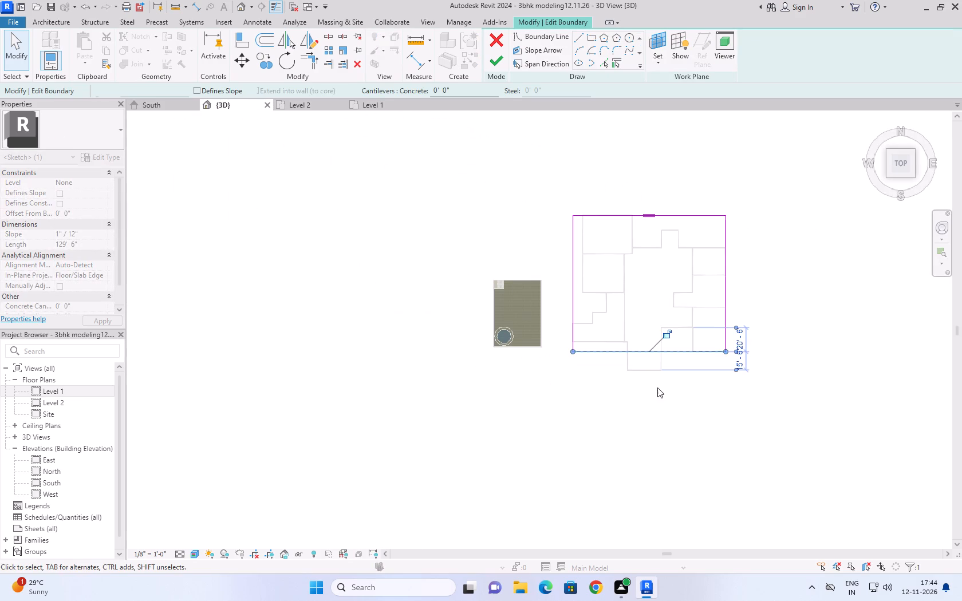
Move the slab boundary's west edge about 8' east onto the outer wall line of the north-western rooms.
{"action": "left_click_drag", "start_coordinate": [573, 292], "coordinate": [584, 294]}
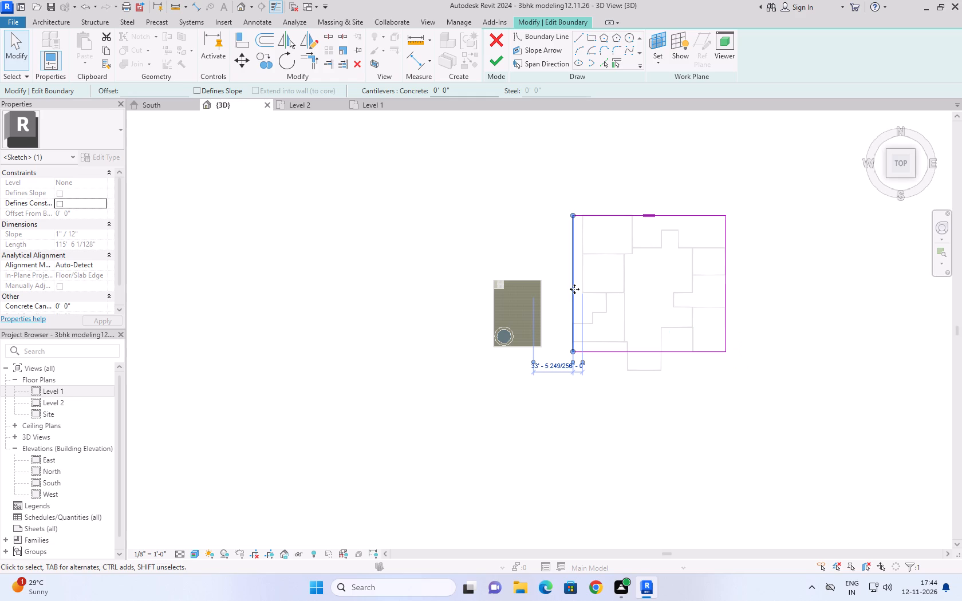
{"action": "left_click_drag", "start_coordinate": [573, 288], "coordinate": [582, 290]}
{"action": "left_click", "coordinate": [10, 48]}
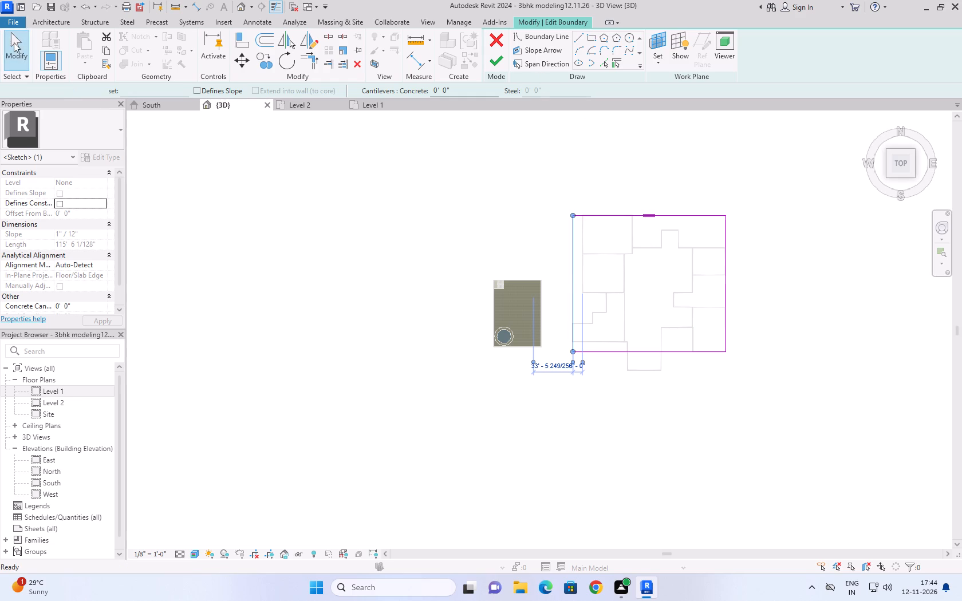
{"action": "left_click", "coordinate": [573, 267]}
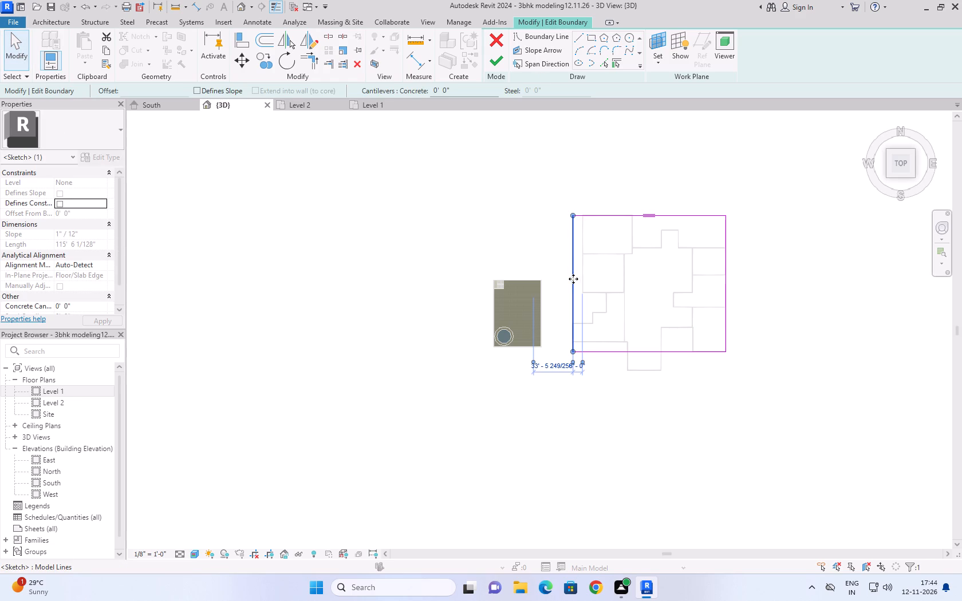
{"action": "key", "text": "Right"}
{"action": "key", "text": "Right"}
{"action": "key", "text": "Right"}
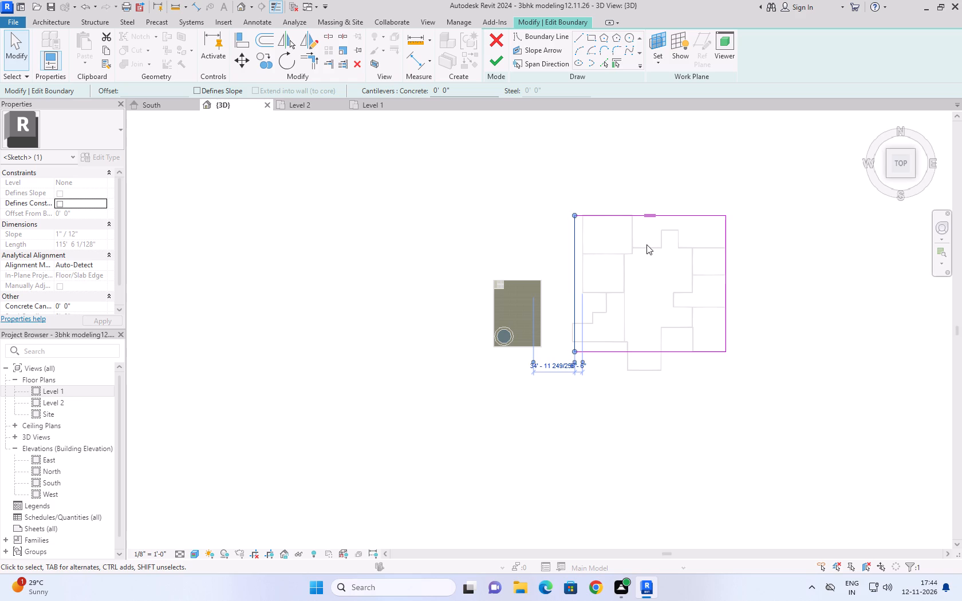
{"action": "key", "text": "Right"}
{"action": "key", "text": "Right"}
{"action": "key", "text": "Right"}
{"action": "key", "text": "Right"}
{"action": "key", "text": "Right"}
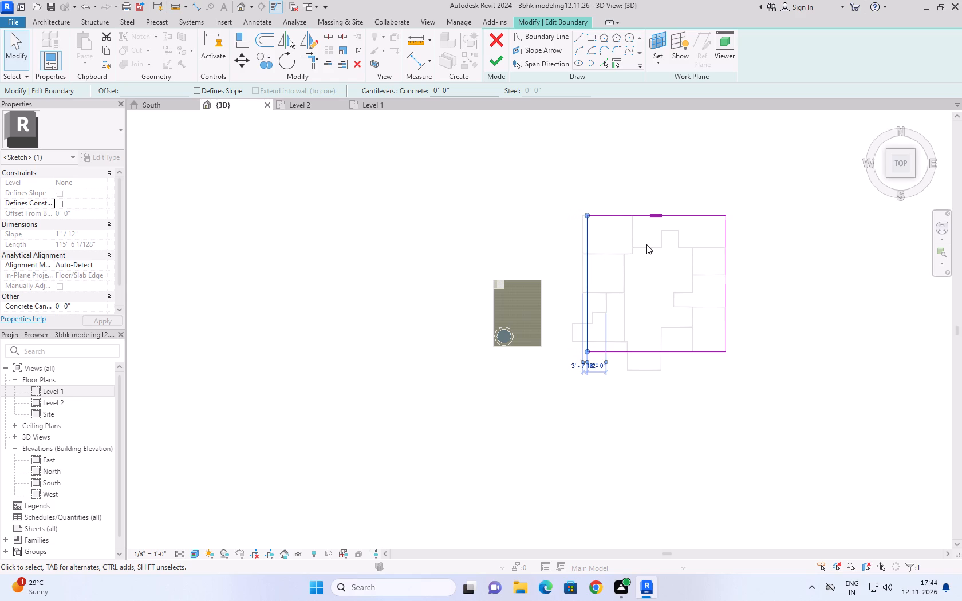
{"action": "key", "text": "Left"}
{"action": "key", "text": "Left"}
{"action": "key", "text": "Left"}
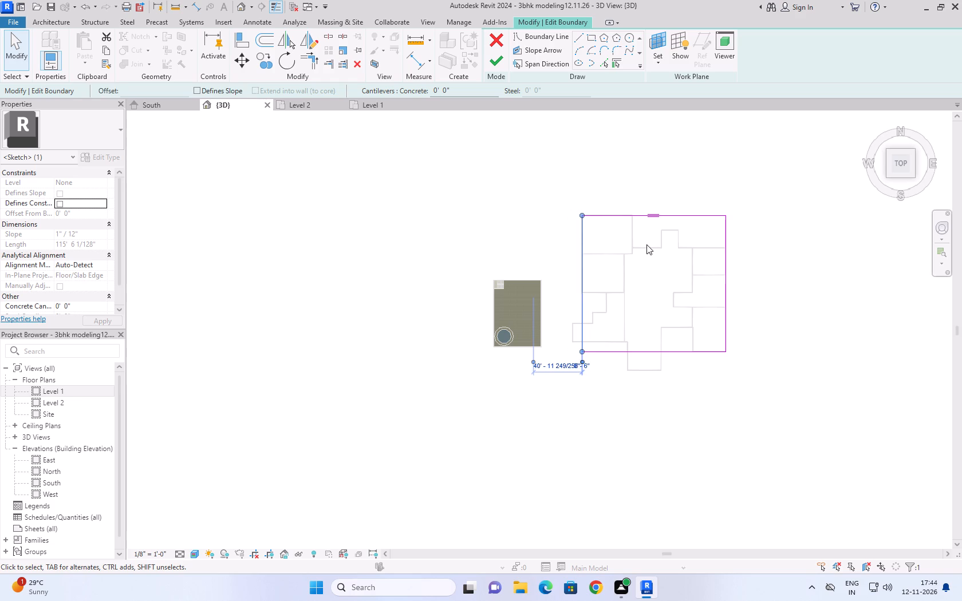
{"action": "scroll", "coordinate": [629, 285], "scroll_direction": "down", "scroll_amount": 1}
{"action": "scroll", "coordinate": [598, 329], "scroll_direction": "up", "scroll_amount": 7}
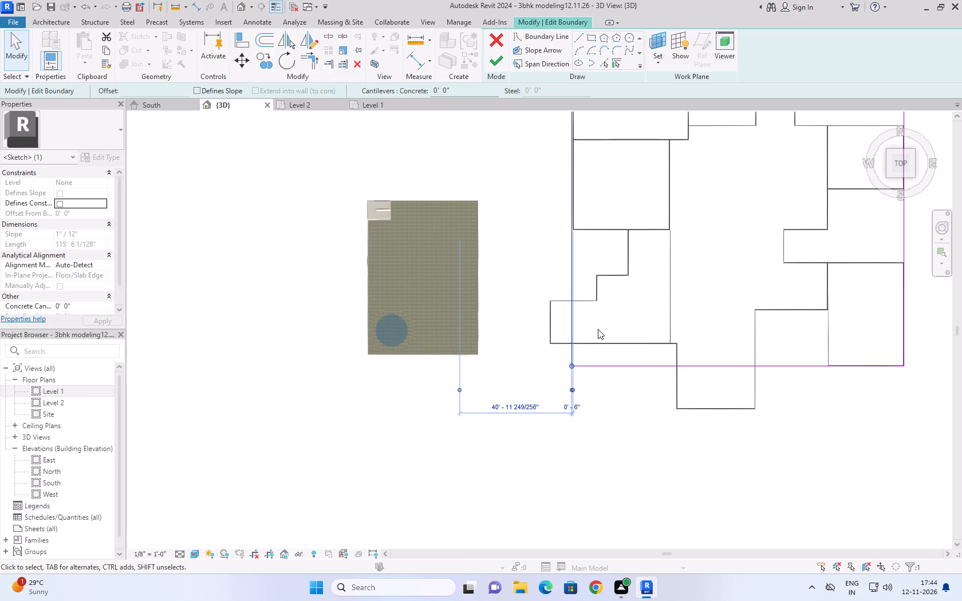
{"action": "key", "text": "Right"}
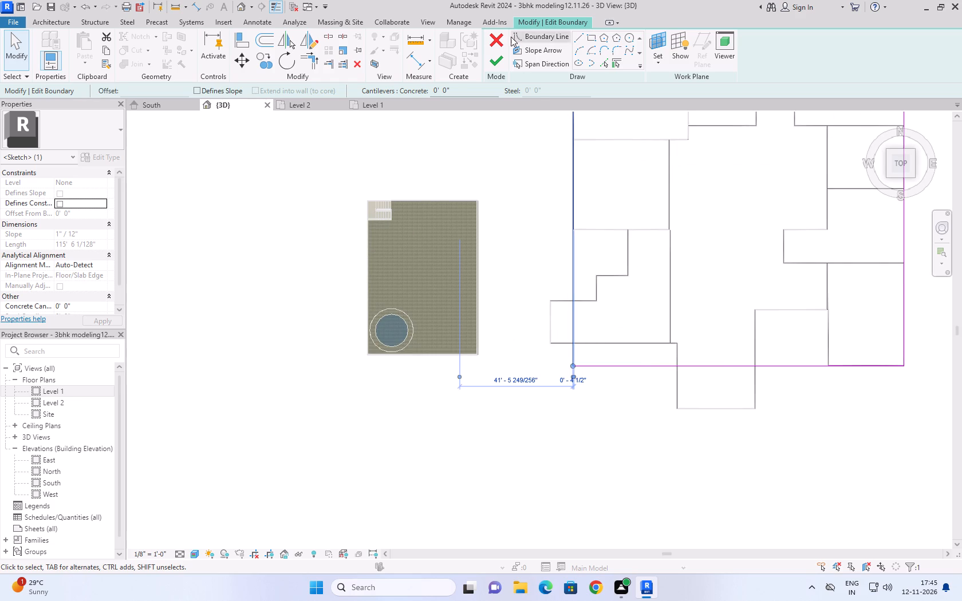
Finish the slab's boundary edit and detach the targets for the walls that miss it.
{"action": "left_click", "coordinate": [499, 58]}
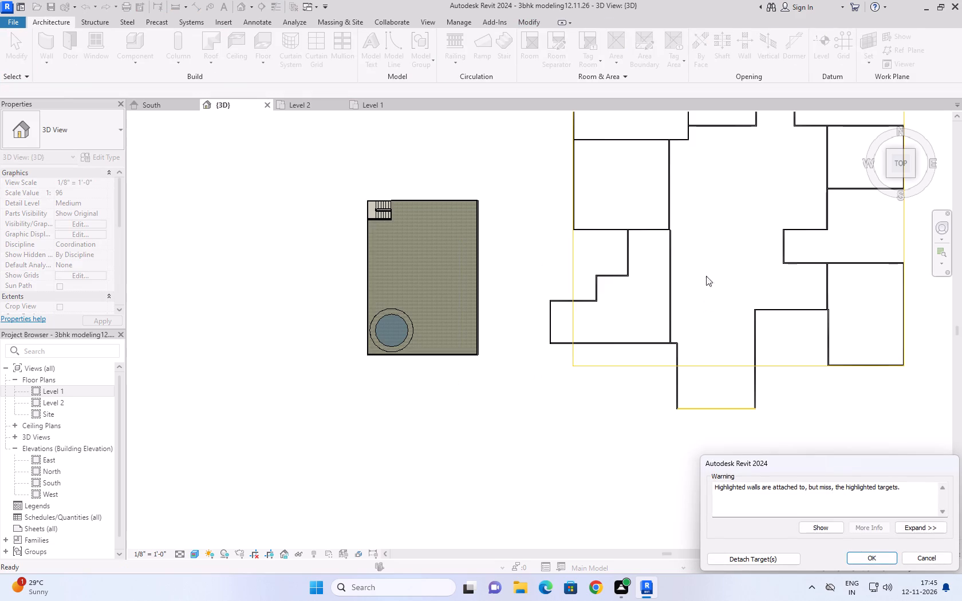
{"action": "middle_click_drag", "start_coordinate": [653, 278], "coordinate": [400, 275]}
{"action": "scroll", "coordinate": [400, 275], "scroll_direction": "down", "scroll_amount": 4}
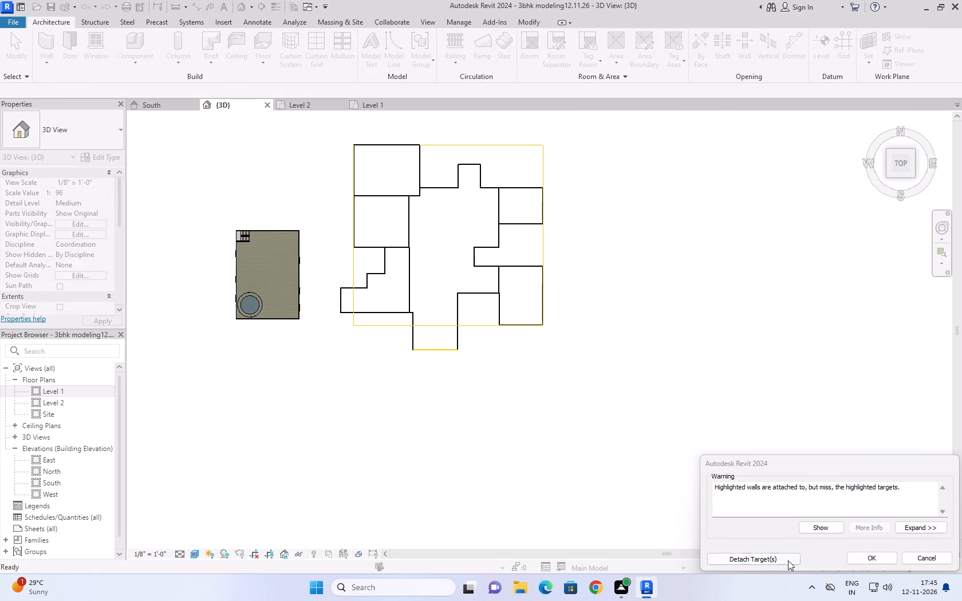
{"action": "left_click", "coordinate": [786, 560]}
{"action": "left_click", "coordinate": [751, 368]}
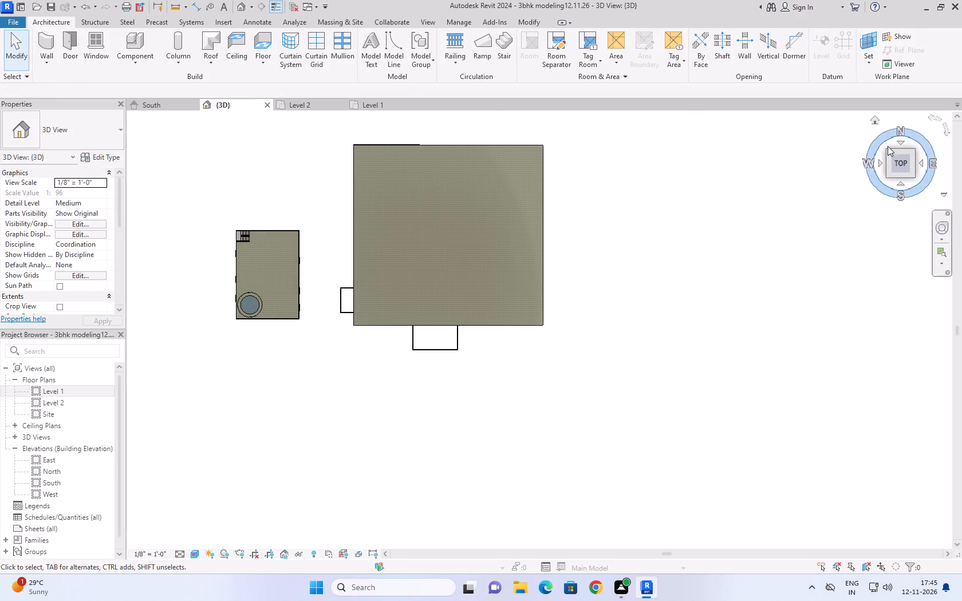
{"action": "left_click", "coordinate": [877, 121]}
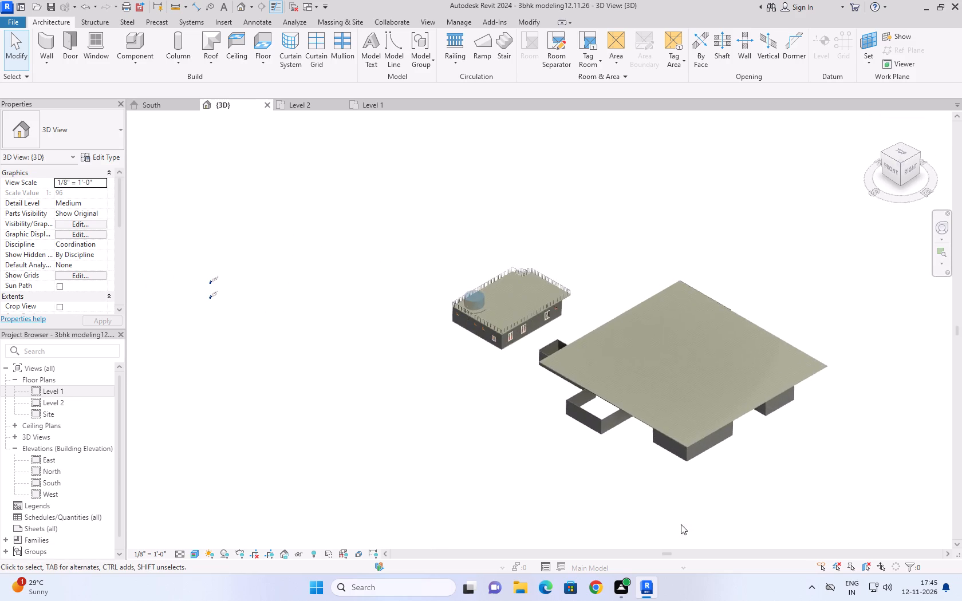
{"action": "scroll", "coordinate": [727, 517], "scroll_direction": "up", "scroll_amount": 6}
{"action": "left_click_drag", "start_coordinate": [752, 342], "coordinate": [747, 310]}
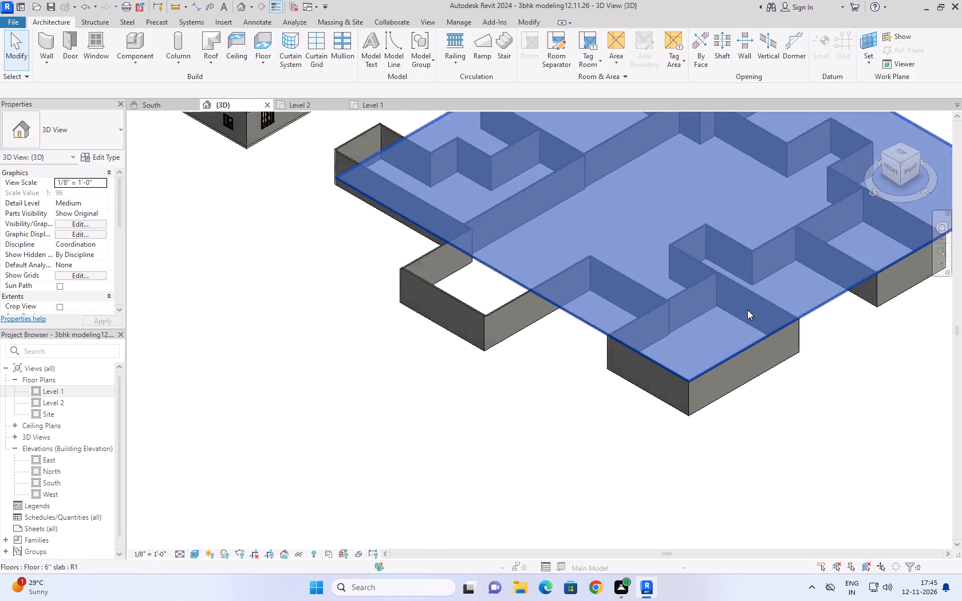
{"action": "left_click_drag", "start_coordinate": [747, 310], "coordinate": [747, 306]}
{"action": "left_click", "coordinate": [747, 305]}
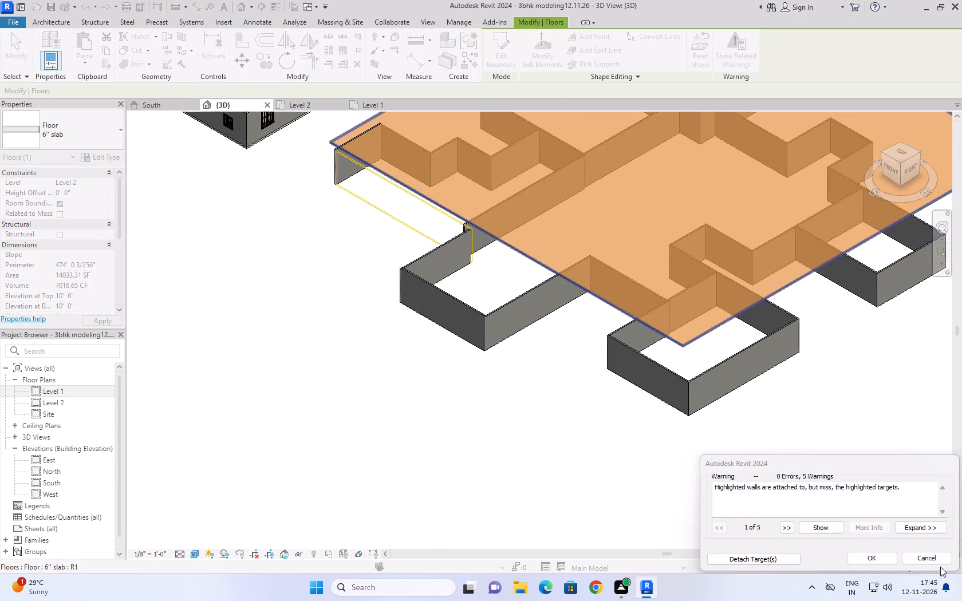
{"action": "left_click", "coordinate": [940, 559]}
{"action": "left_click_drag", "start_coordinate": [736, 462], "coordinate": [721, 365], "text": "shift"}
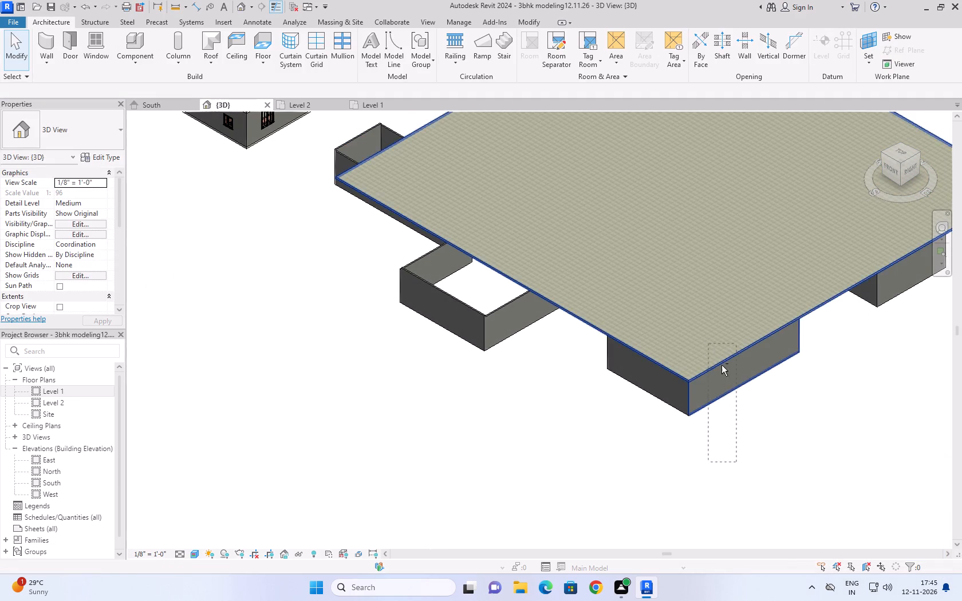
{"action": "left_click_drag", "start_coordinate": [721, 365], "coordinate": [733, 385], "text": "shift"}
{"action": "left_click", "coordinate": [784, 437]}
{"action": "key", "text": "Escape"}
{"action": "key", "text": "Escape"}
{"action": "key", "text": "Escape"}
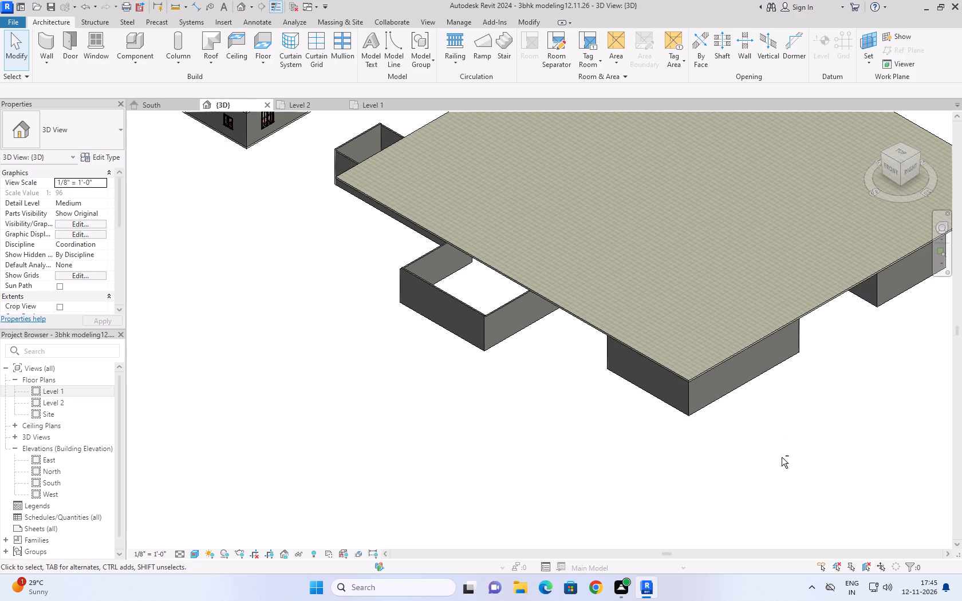
Examine the reduced slab and the uncovered walls along its south and west sides from several 3D angles.
{"action": "middle_click_drag", "start_coordinate": [782, 457], "coordinate": [754, 290], "text": "shift"}
{"action": "scroll", "coordinate": [786, 438], "scroll_direction": "up", "scroll_amount": 1, "text": "shift"}
{"action": "middle_click_drag", "start_coordinate": [748, 265], "coordinate": [678, 485]}
{"action": "scroll", "coordinate": [708, 327], "scroll_direction": "down", "scroll_amount": 1}
{"action": "middle_click_drag", "start_coordinate": [632, 467], "coordinate": [635, 465], "text": "shift"}
{"action": "scroll", "coordinate": [635, 465], "scroll_direction": "up", "scroll_amount": 1, "text": "shift"}
{"action": "middle_click_drag", "start_coordinate": [635, 465], "coordinate": [750, 586], "text": "shift"}
{"action": "scroll", "coordinate": [689, 580], "scroll_direction": "down", "scroll_amount": 1, "text": "shift"}
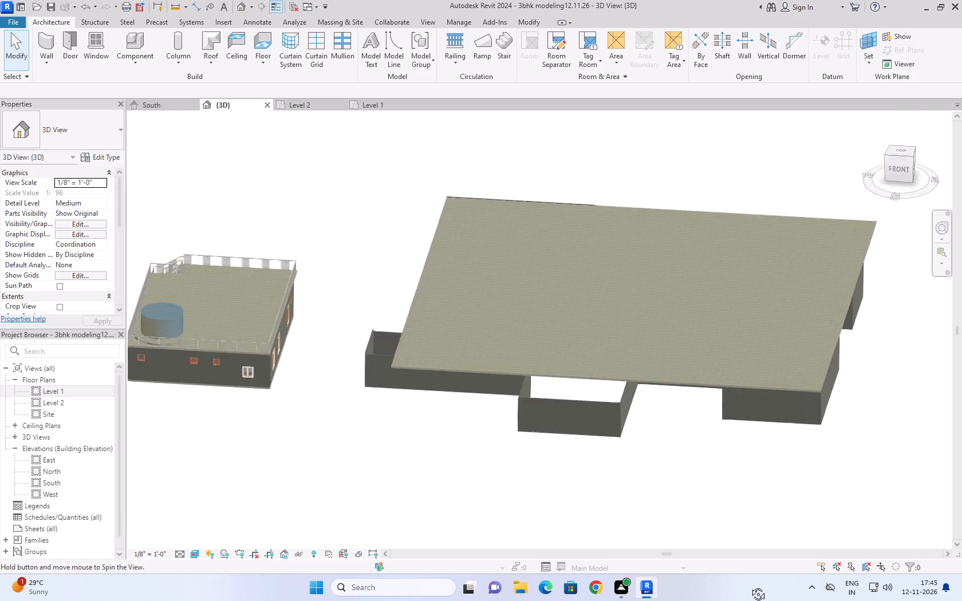
{"action": "middle_click_drag", "start_coordinate": [750, 586], "coordinate": [813, 557], "text": "shift"}
{"action": "middle_click_drag", "start_coordinate": [783, 430], "coordinate": [673, 539], "text": "shift"}
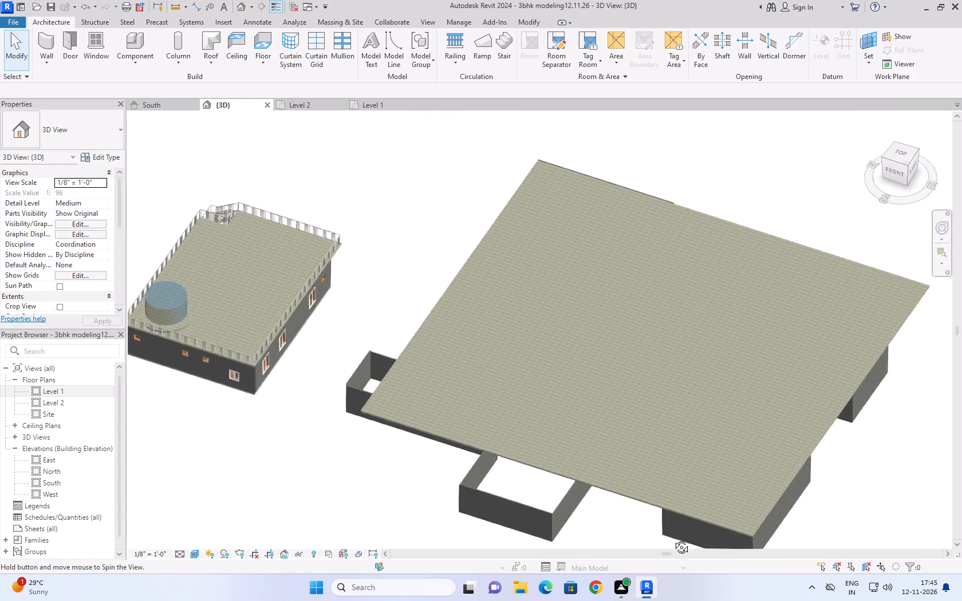
{"action": "middle_click_drag", "start_coordinate": [673, 539], "coordinate": [733, 444], "text": "shift"}
{"action": "scroll", "coordinate": [779, 338], "scroll_direction": "down", "scroll_amount": 6}
{"action": "middle_click_drag", "start_coordinate": [776, 381], "coordinate": [768, 489], "text": "shift"}
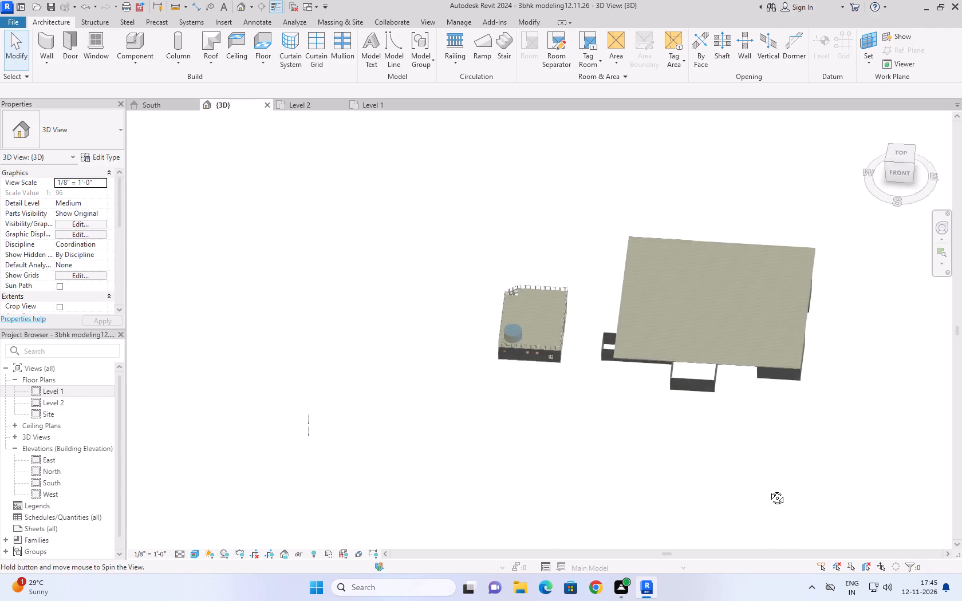
{"action": "middle_click_drag", "start_coordinate": [768, 489], "coordinate": [829, 492], "text": "shift"}
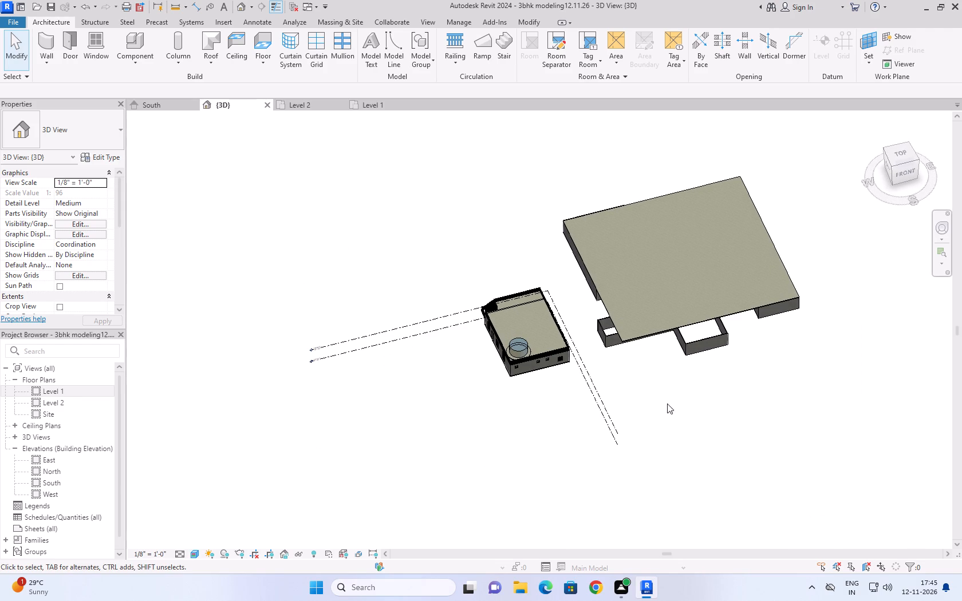
{"action": "middle_click_drag", "start_coordinate": [684, 404], "coordinate": [635, 456], "text": "shift"}
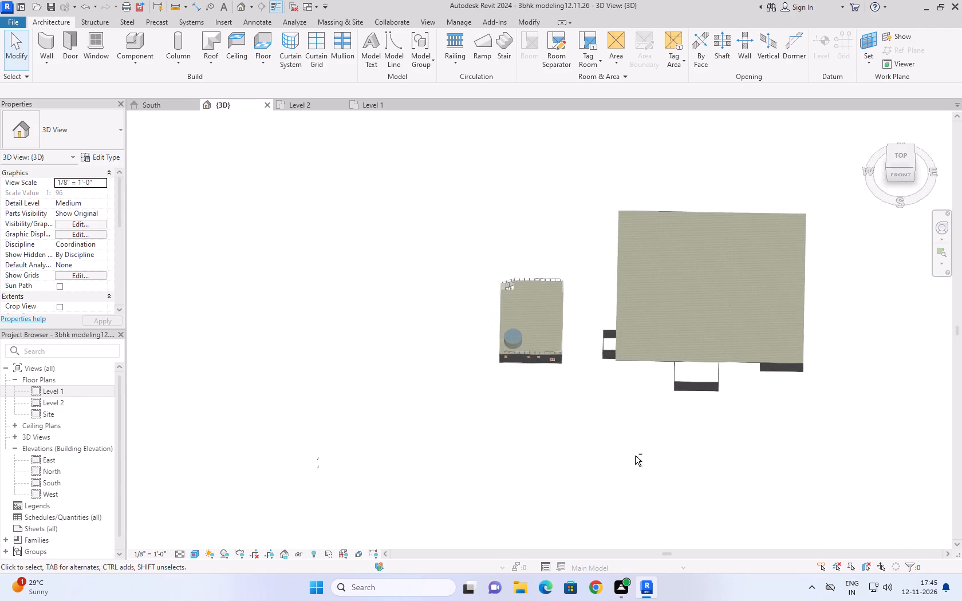
{"action": "middle_click_drag", "start_coordinate": [663, 425], "coordinate": [676, 491], "text": "shift"}
{"action": "scroll", "coordinate": [664, 391], "scroll_direction": "up", "scroll_amount": 1}
{"action": "middle_click_drag", "start_coordinate": [664, 391], "coordinate": [658, 456]}
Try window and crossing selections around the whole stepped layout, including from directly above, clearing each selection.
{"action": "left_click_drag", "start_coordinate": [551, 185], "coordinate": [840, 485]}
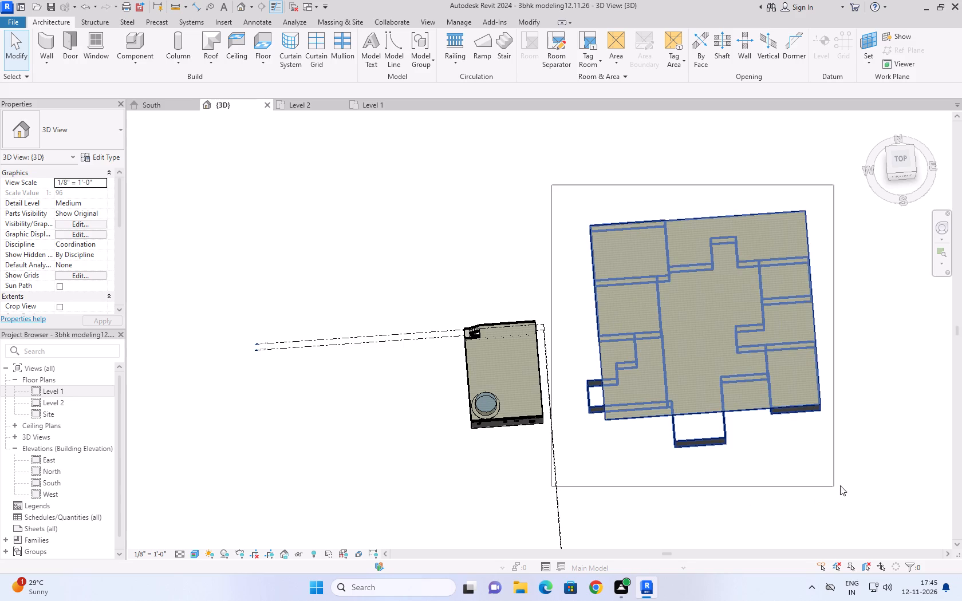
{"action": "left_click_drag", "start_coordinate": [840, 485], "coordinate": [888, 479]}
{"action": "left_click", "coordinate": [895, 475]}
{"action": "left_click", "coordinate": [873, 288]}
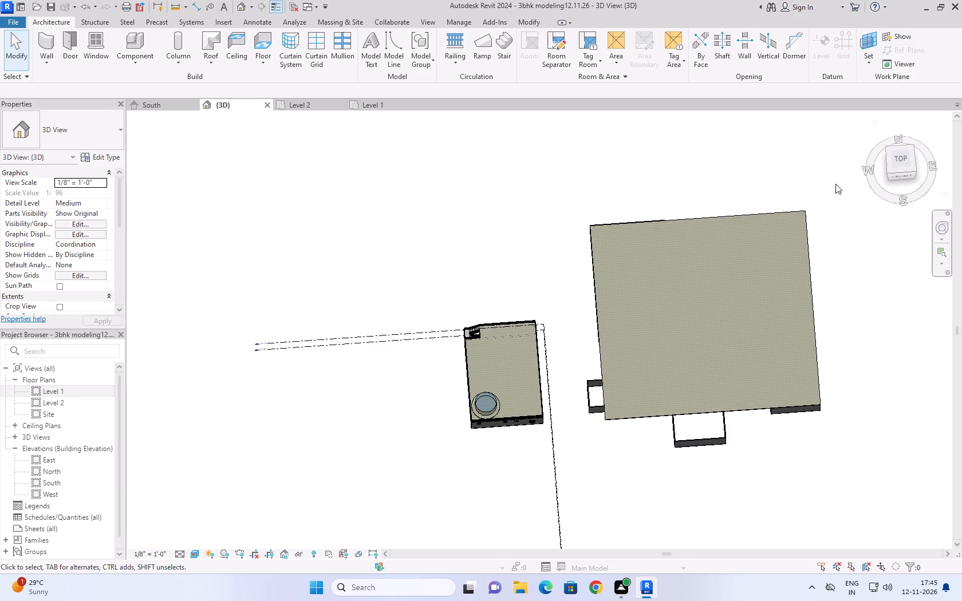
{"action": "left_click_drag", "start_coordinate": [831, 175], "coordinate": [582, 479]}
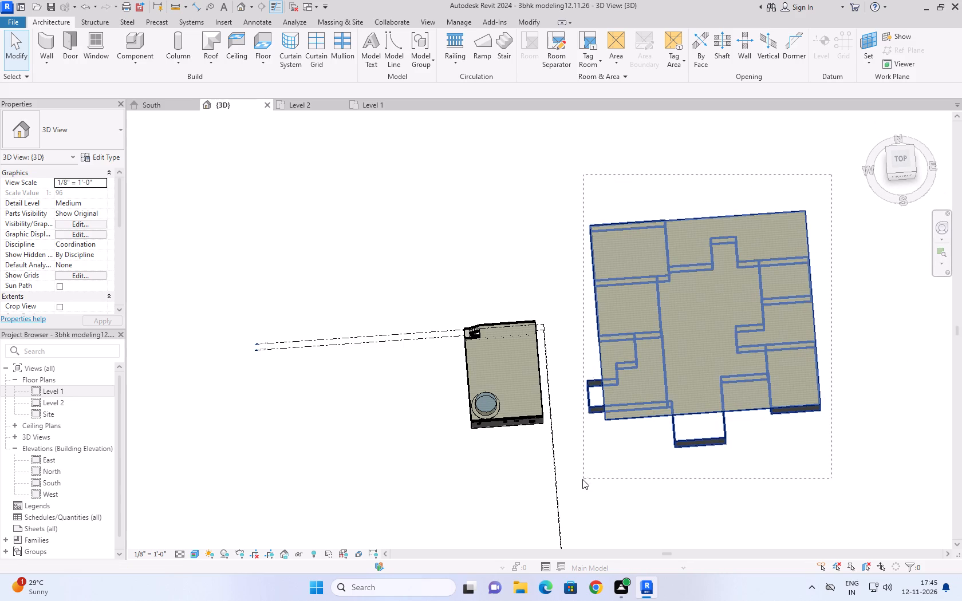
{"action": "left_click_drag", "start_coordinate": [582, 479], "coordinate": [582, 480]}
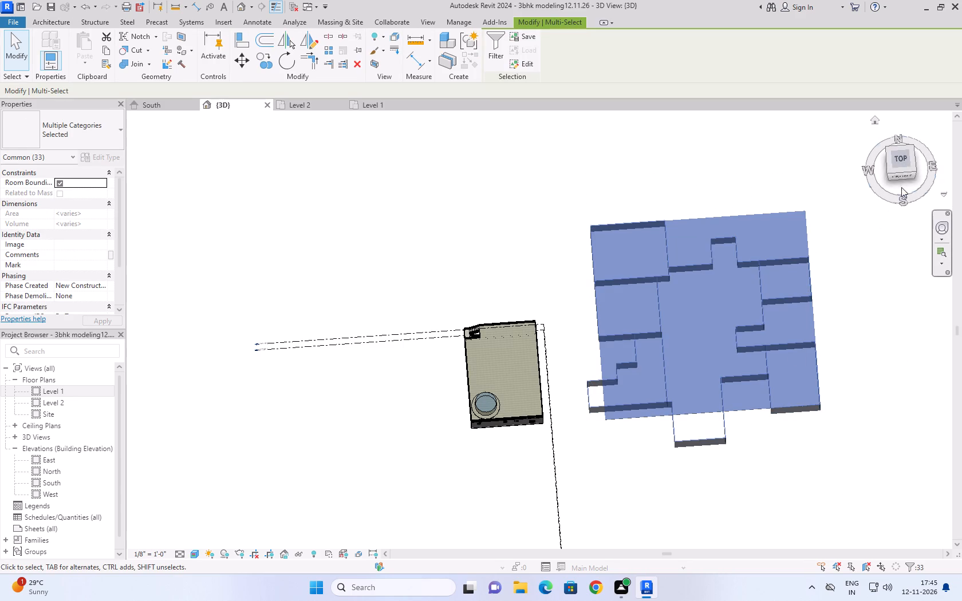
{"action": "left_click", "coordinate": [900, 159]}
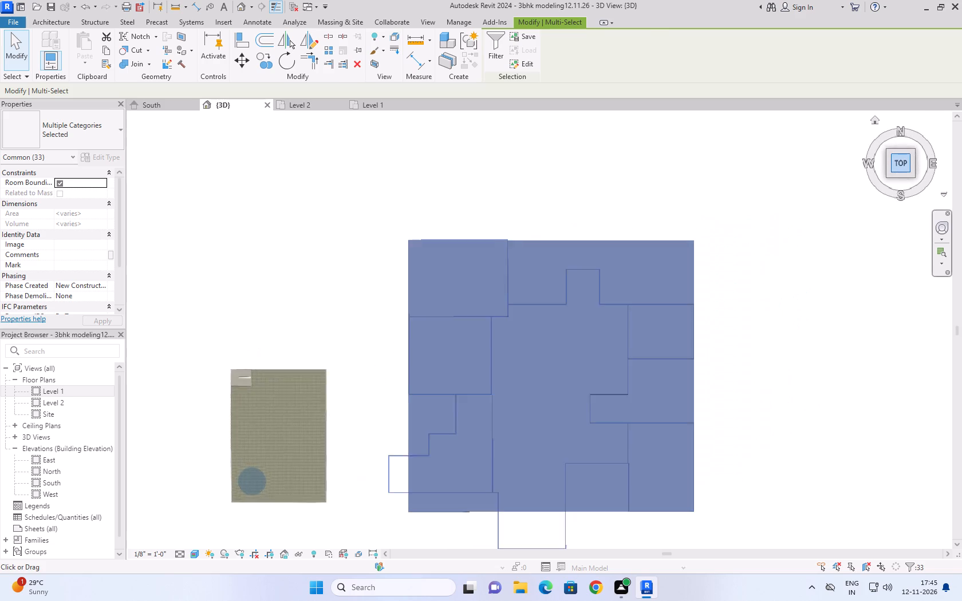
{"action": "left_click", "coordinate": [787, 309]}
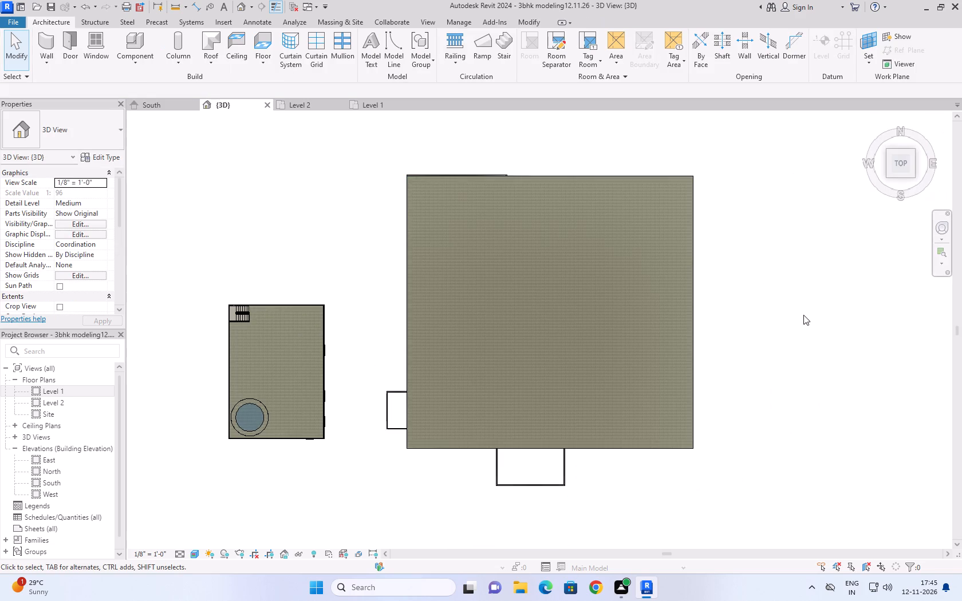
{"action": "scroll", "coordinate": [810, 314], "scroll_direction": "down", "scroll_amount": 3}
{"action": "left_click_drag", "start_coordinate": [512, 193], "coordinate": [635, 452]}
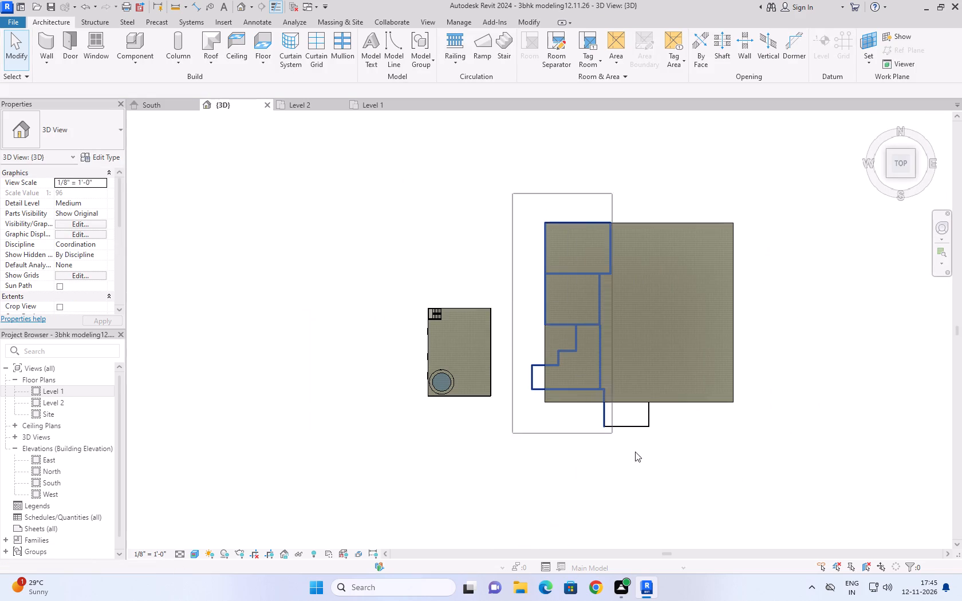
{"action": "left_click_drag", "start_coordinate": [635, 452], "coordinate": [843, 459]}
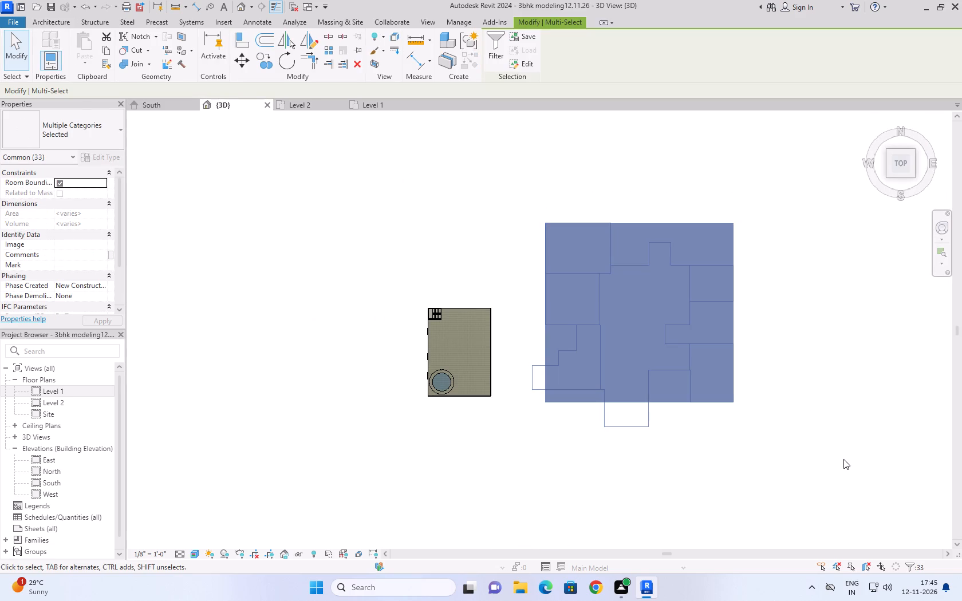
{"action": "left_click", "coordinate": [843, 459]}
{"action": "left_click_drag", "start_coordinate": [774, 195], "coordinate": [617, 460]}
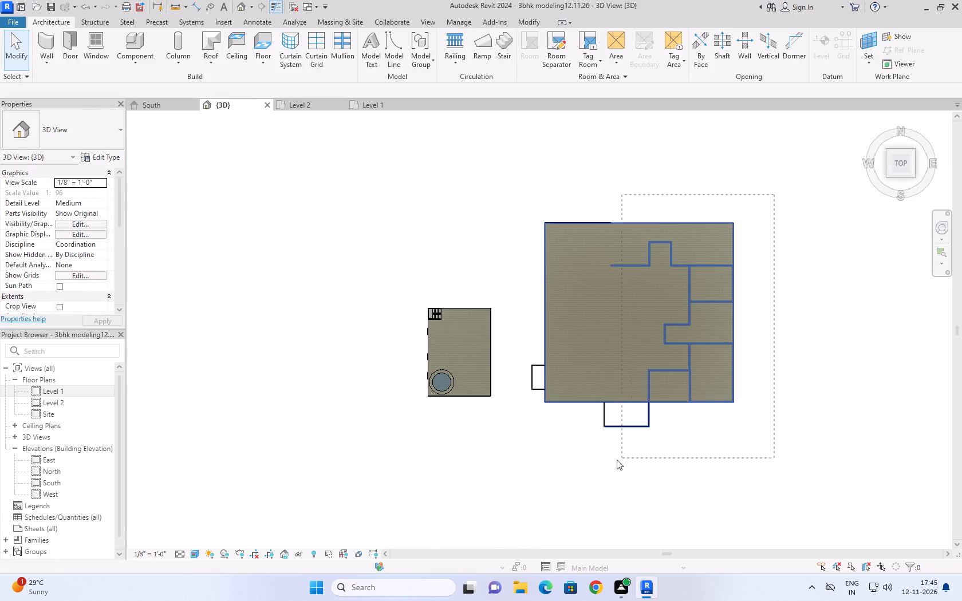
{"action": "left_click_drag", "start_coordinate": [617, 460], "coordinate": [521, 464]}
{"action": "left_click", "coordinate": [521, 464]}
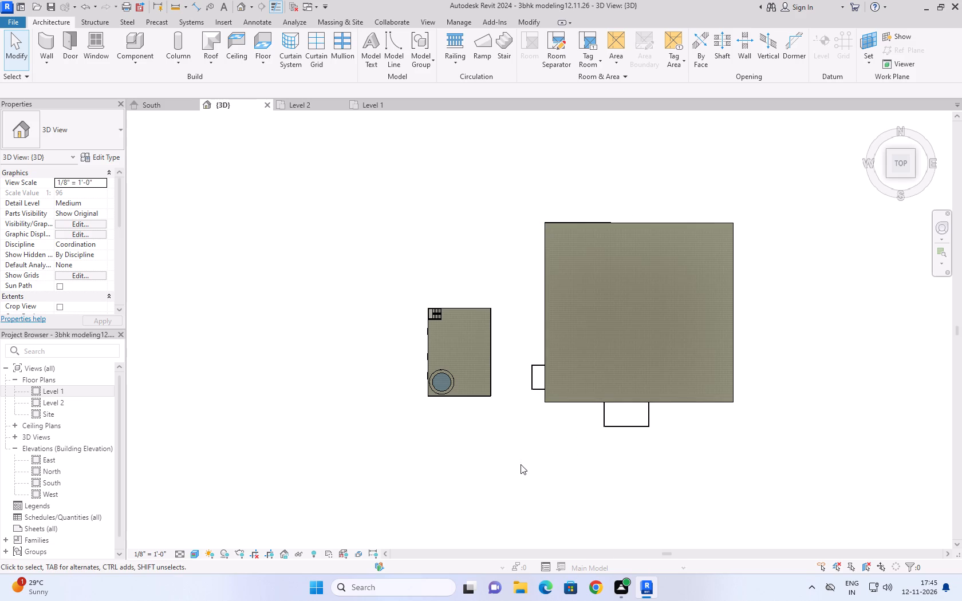
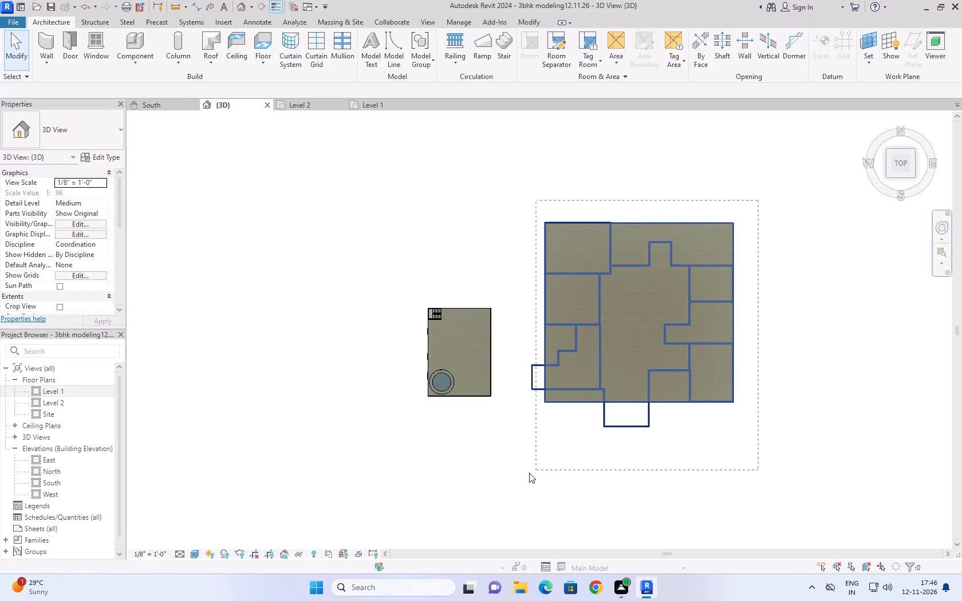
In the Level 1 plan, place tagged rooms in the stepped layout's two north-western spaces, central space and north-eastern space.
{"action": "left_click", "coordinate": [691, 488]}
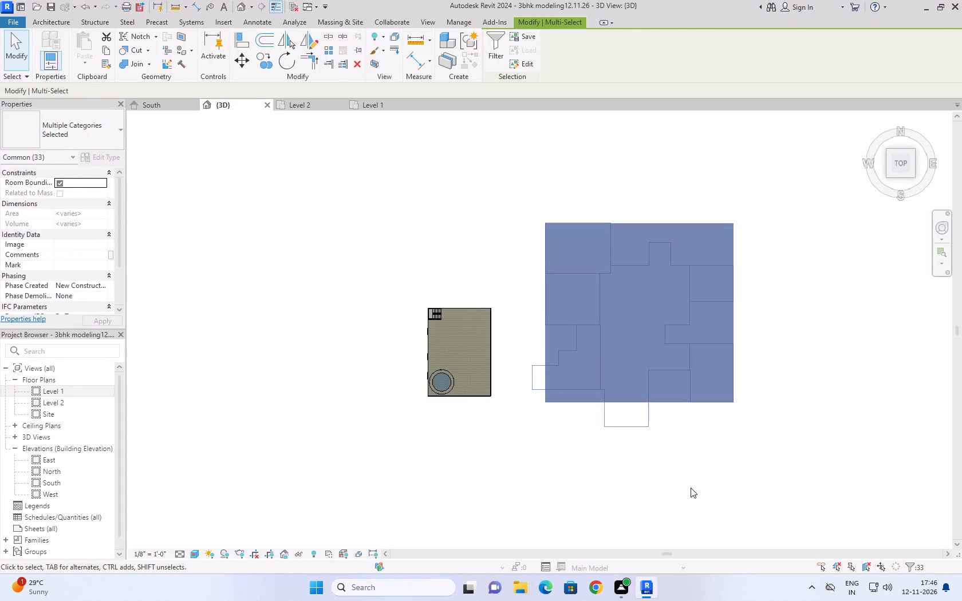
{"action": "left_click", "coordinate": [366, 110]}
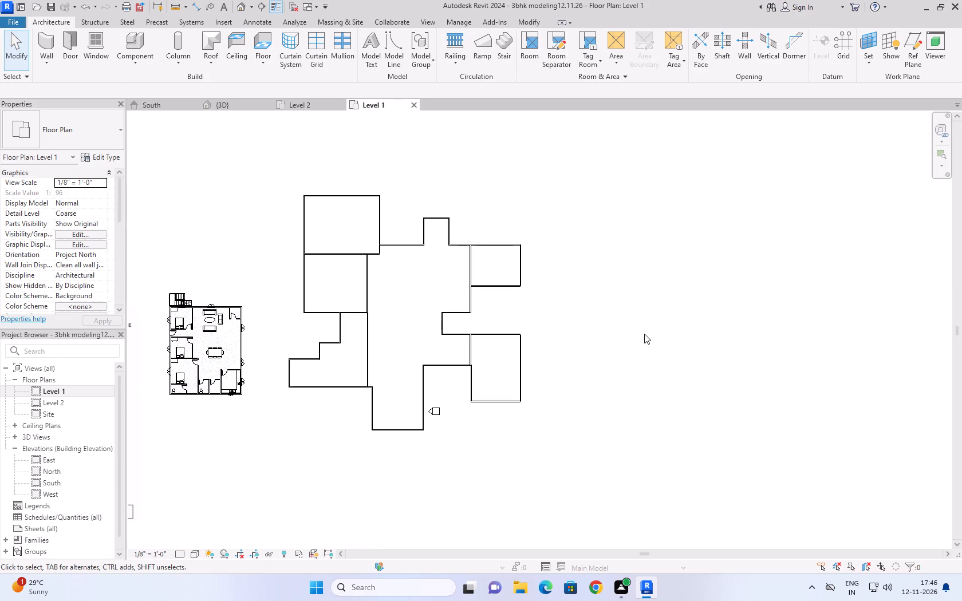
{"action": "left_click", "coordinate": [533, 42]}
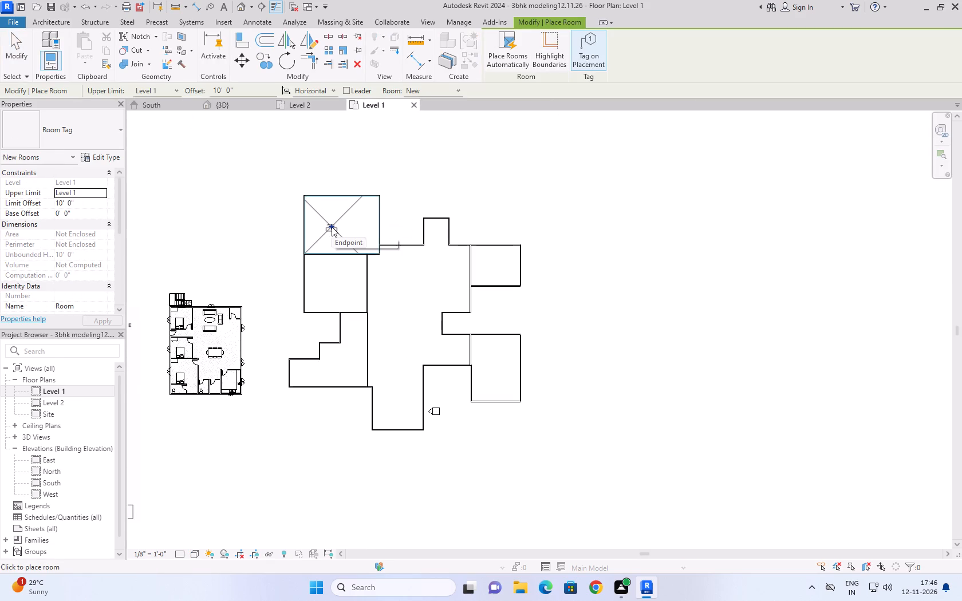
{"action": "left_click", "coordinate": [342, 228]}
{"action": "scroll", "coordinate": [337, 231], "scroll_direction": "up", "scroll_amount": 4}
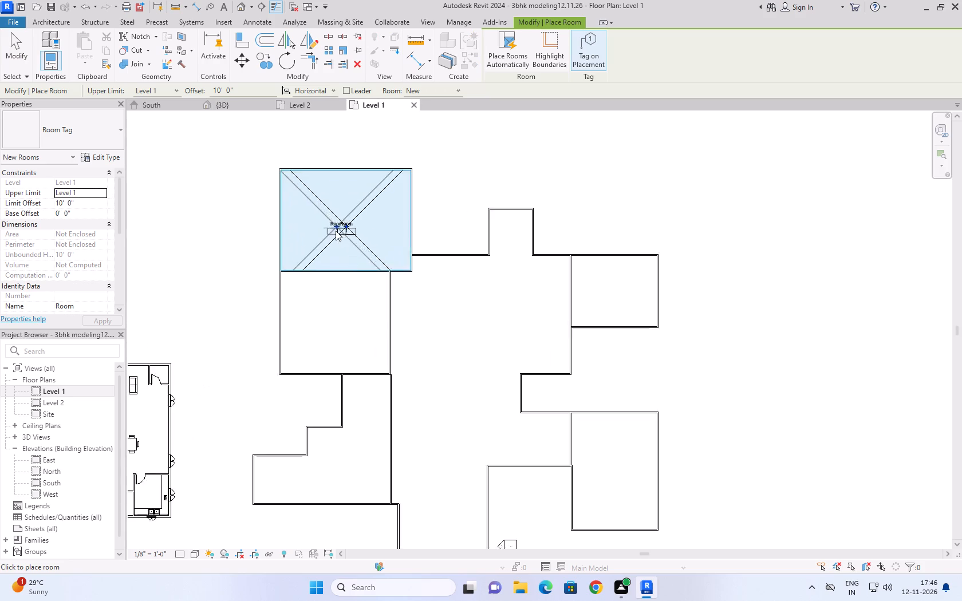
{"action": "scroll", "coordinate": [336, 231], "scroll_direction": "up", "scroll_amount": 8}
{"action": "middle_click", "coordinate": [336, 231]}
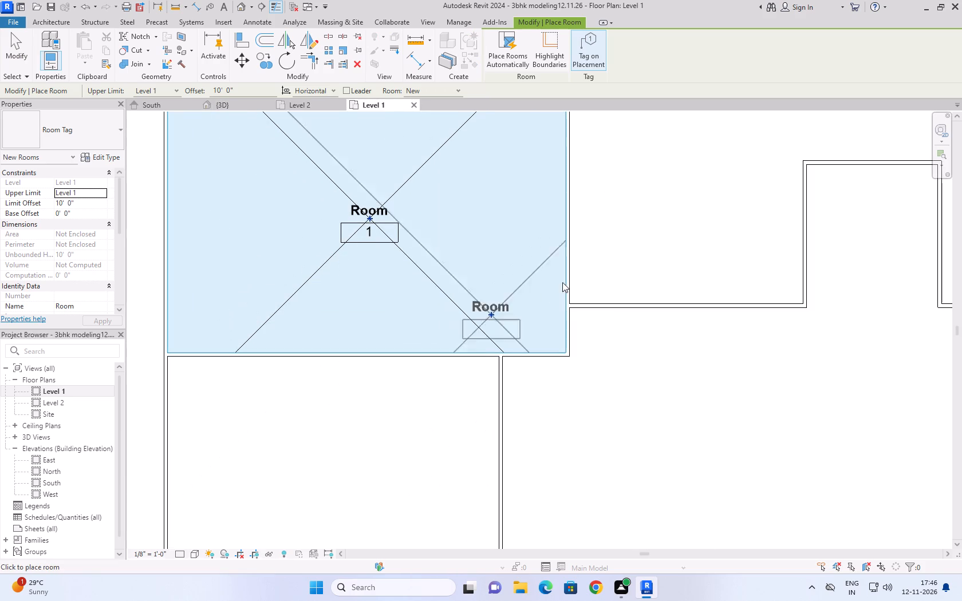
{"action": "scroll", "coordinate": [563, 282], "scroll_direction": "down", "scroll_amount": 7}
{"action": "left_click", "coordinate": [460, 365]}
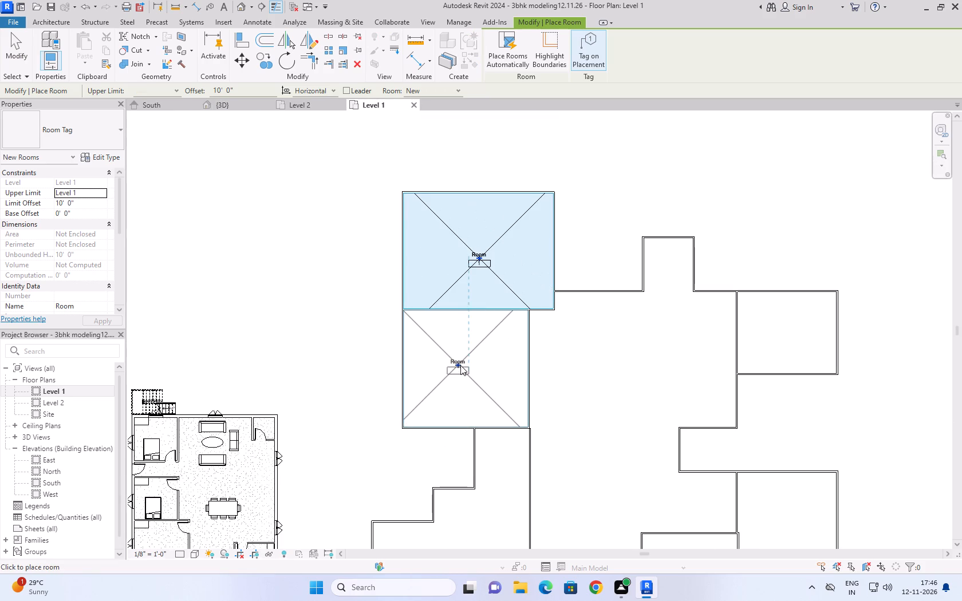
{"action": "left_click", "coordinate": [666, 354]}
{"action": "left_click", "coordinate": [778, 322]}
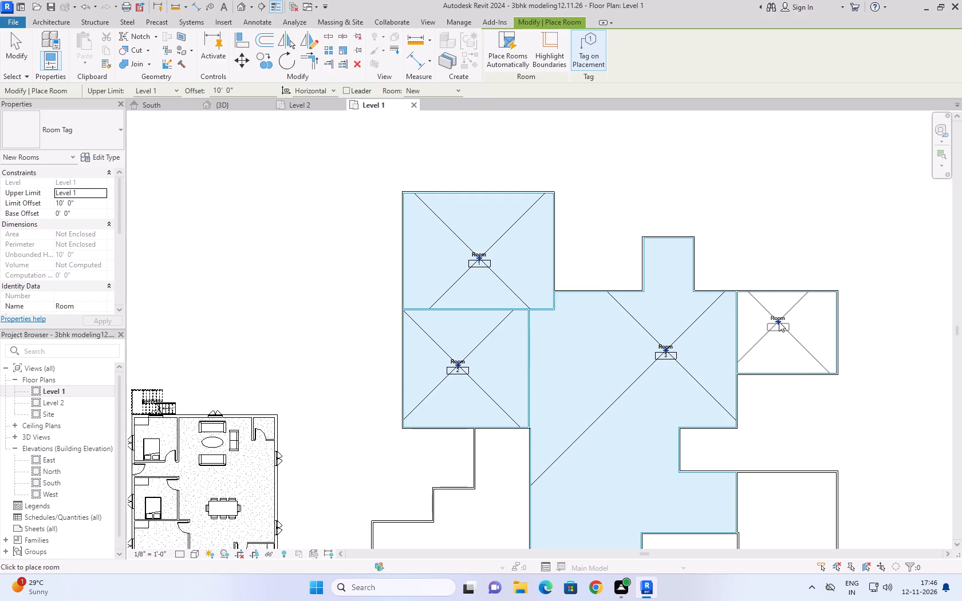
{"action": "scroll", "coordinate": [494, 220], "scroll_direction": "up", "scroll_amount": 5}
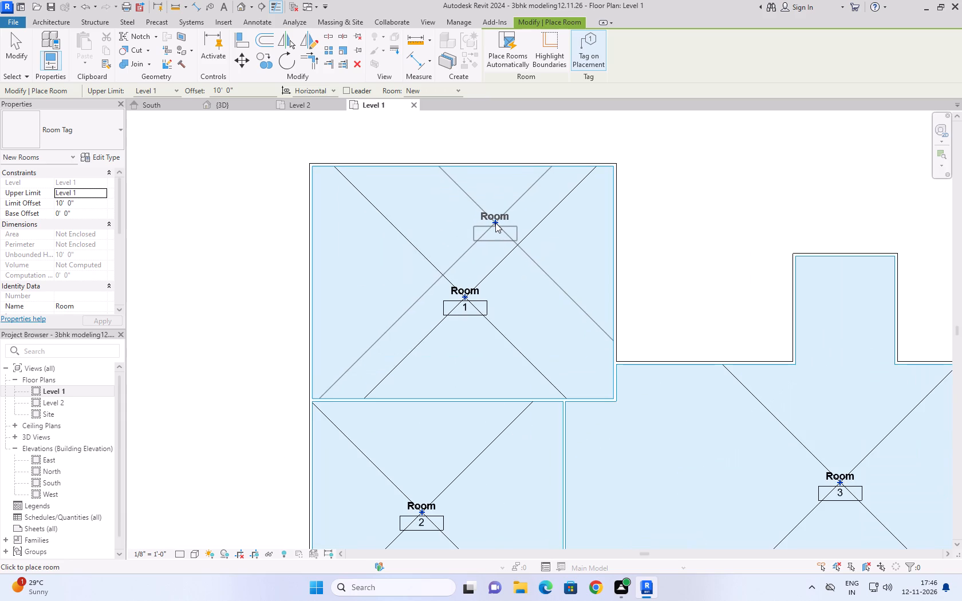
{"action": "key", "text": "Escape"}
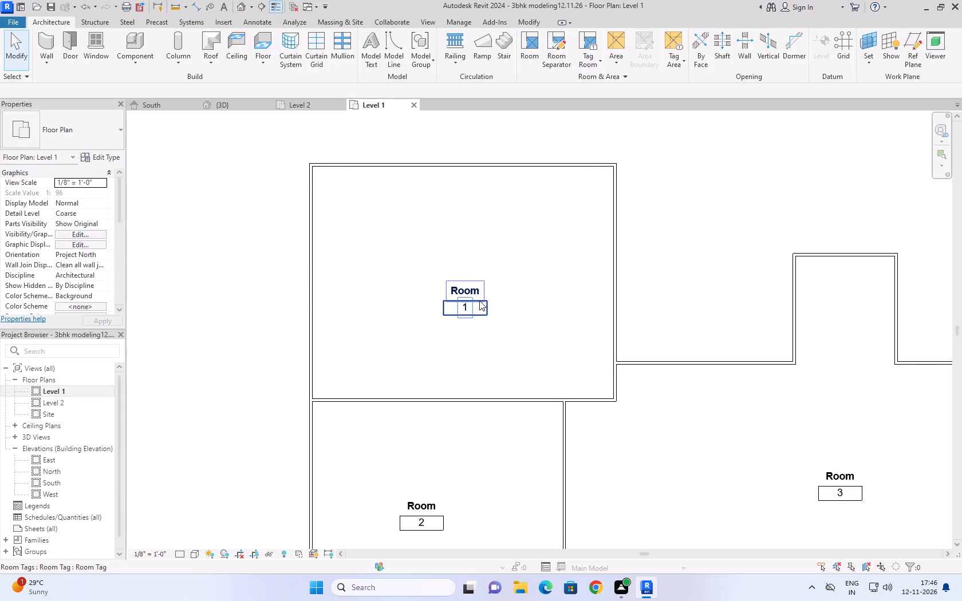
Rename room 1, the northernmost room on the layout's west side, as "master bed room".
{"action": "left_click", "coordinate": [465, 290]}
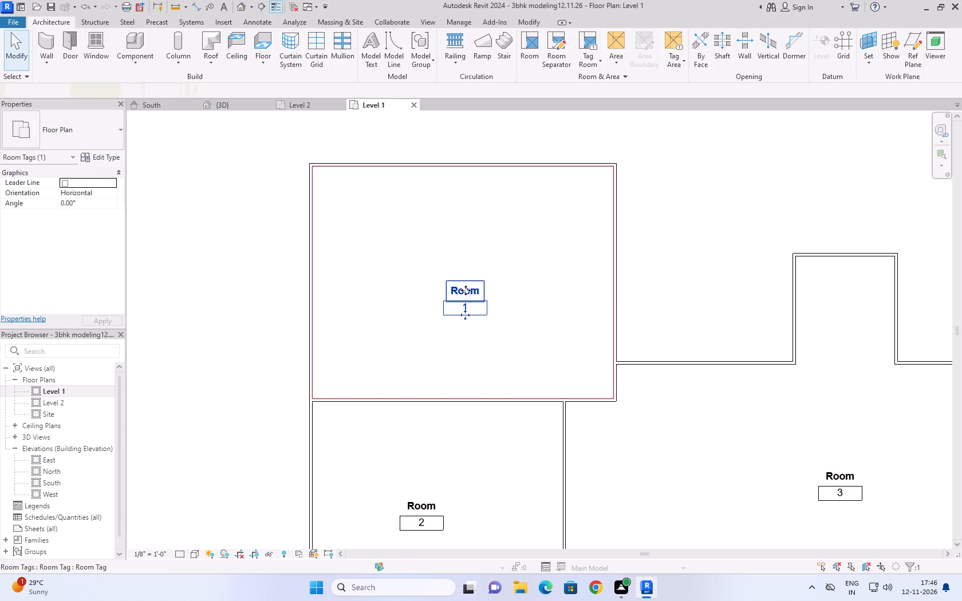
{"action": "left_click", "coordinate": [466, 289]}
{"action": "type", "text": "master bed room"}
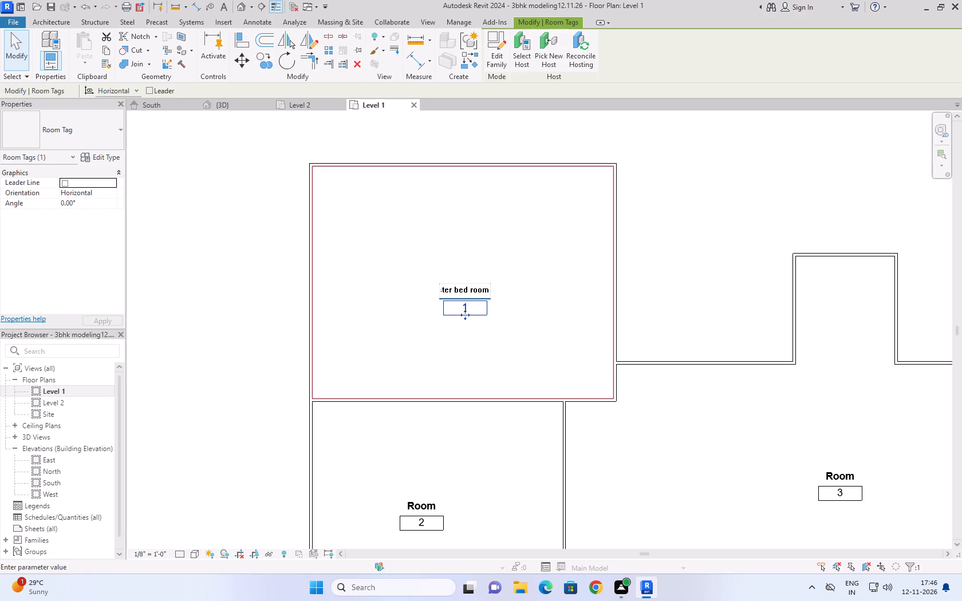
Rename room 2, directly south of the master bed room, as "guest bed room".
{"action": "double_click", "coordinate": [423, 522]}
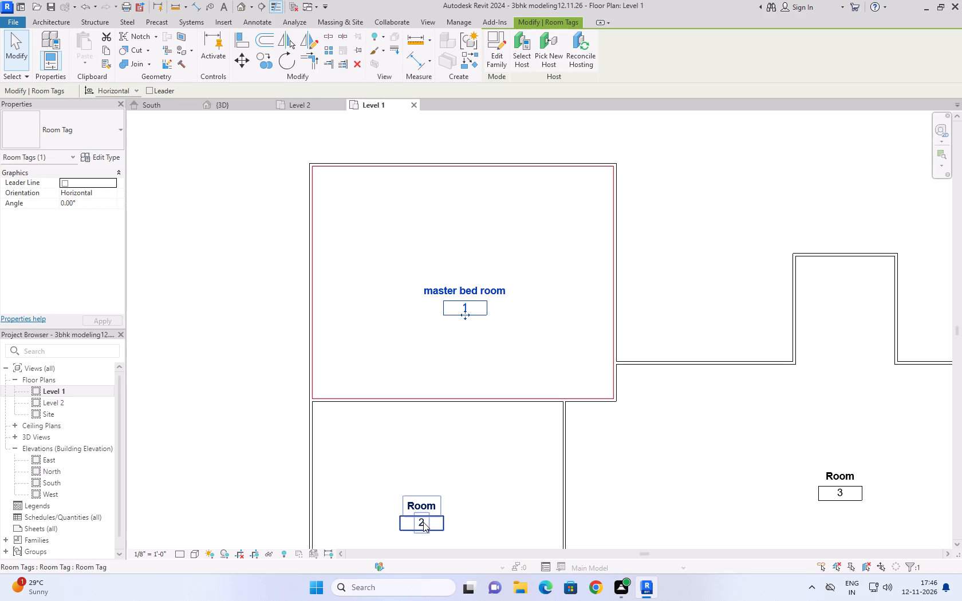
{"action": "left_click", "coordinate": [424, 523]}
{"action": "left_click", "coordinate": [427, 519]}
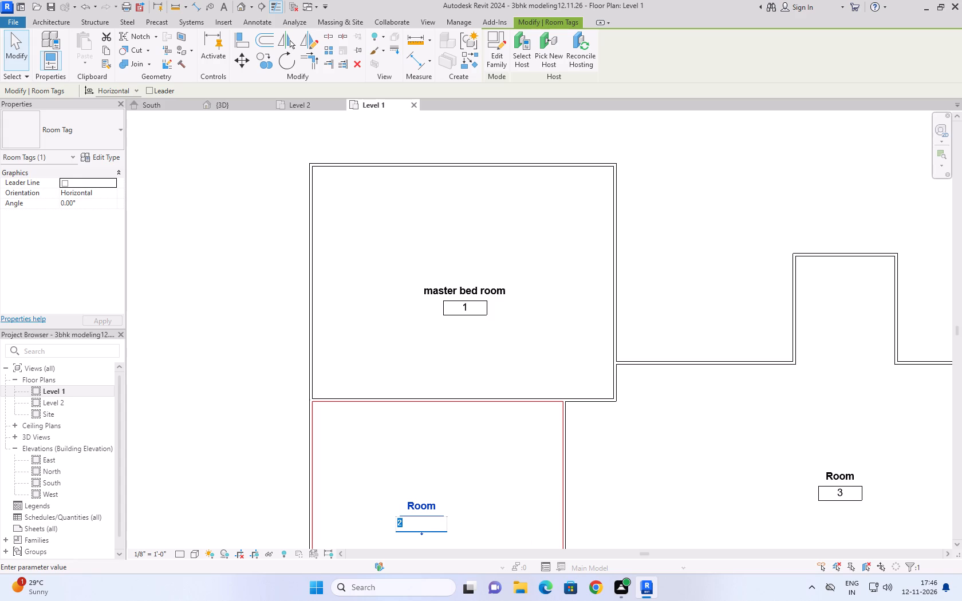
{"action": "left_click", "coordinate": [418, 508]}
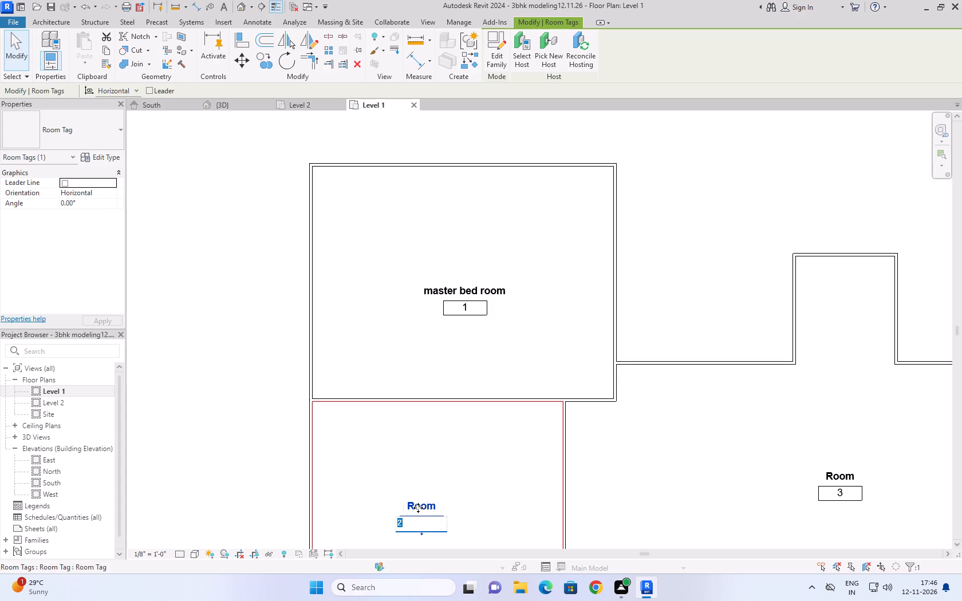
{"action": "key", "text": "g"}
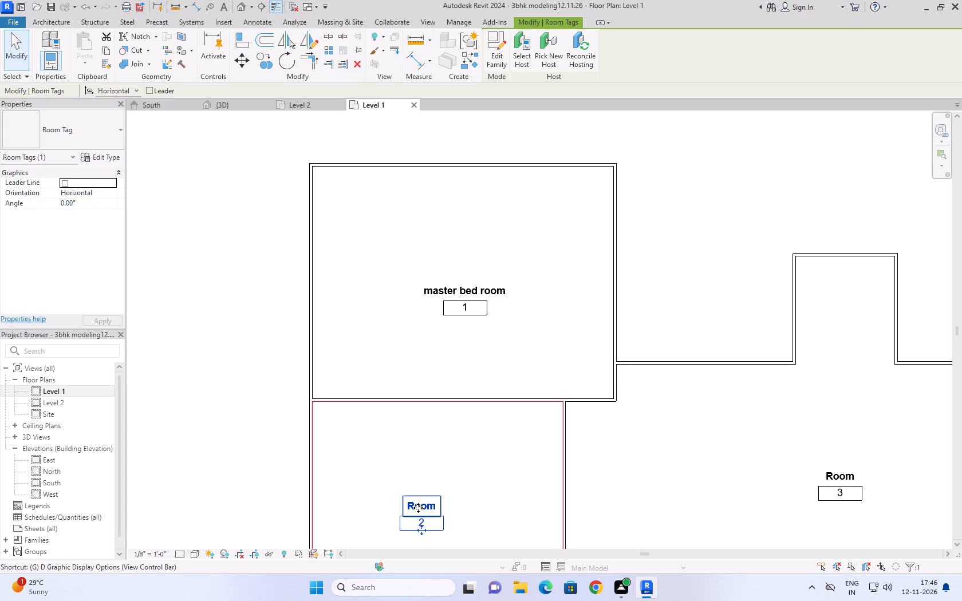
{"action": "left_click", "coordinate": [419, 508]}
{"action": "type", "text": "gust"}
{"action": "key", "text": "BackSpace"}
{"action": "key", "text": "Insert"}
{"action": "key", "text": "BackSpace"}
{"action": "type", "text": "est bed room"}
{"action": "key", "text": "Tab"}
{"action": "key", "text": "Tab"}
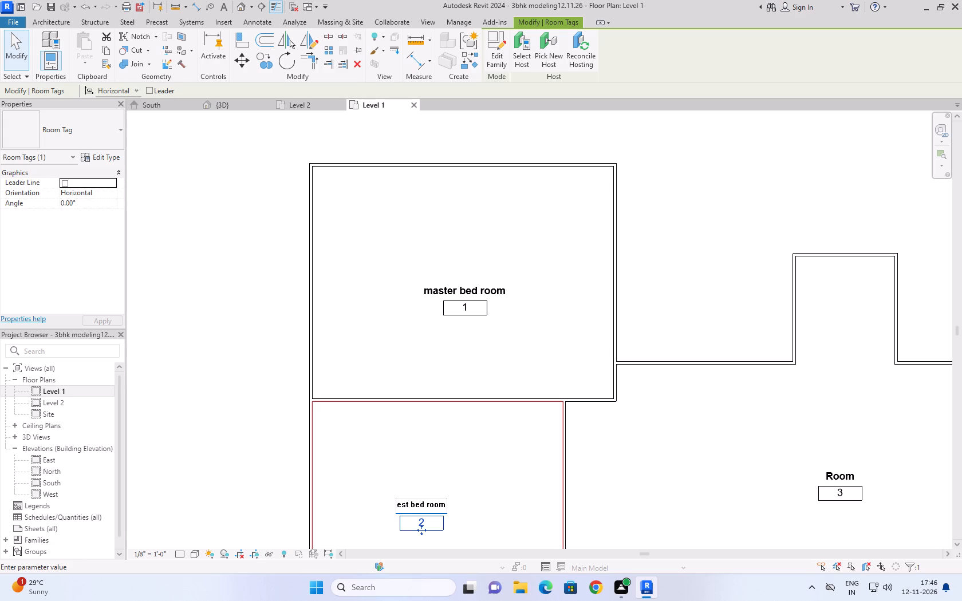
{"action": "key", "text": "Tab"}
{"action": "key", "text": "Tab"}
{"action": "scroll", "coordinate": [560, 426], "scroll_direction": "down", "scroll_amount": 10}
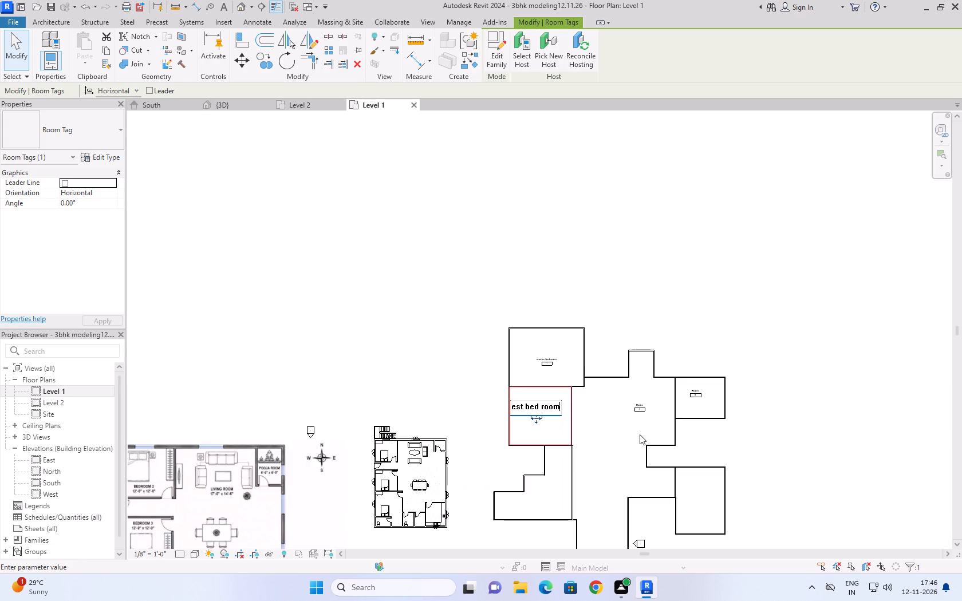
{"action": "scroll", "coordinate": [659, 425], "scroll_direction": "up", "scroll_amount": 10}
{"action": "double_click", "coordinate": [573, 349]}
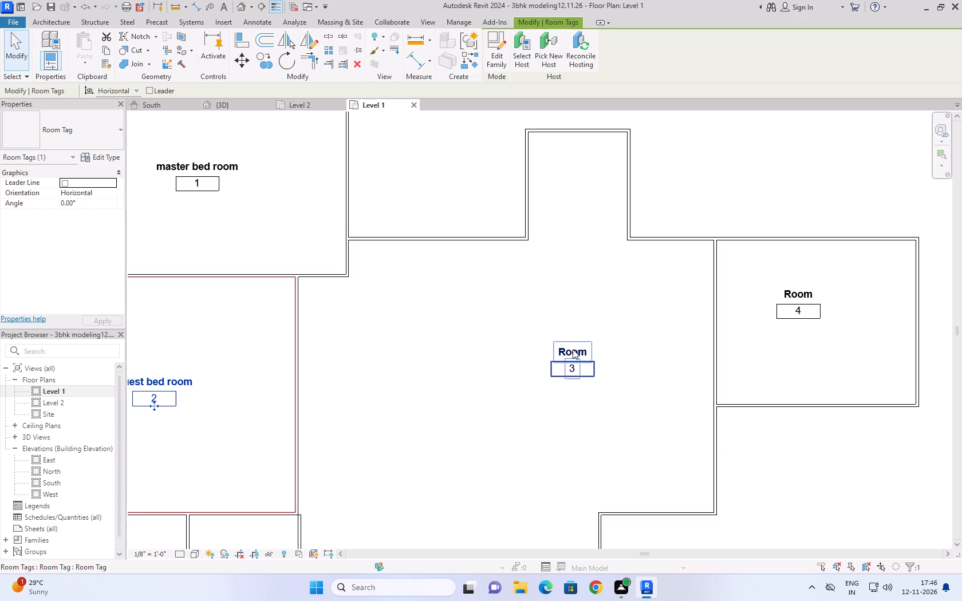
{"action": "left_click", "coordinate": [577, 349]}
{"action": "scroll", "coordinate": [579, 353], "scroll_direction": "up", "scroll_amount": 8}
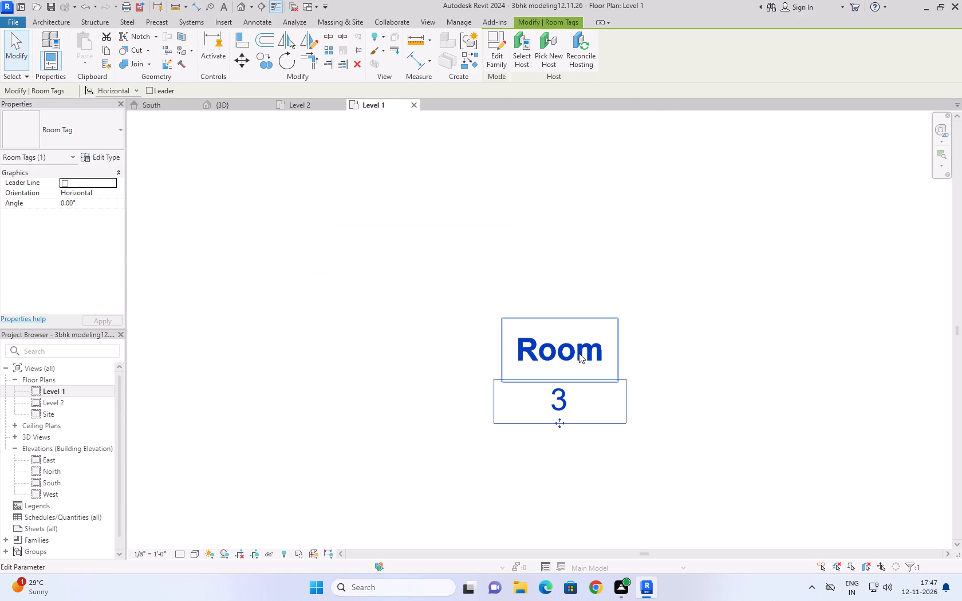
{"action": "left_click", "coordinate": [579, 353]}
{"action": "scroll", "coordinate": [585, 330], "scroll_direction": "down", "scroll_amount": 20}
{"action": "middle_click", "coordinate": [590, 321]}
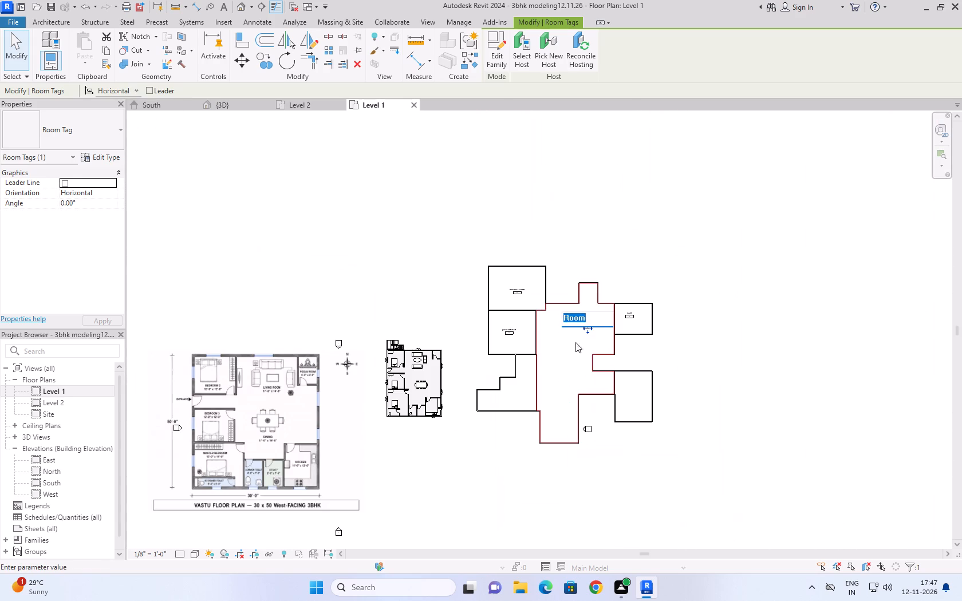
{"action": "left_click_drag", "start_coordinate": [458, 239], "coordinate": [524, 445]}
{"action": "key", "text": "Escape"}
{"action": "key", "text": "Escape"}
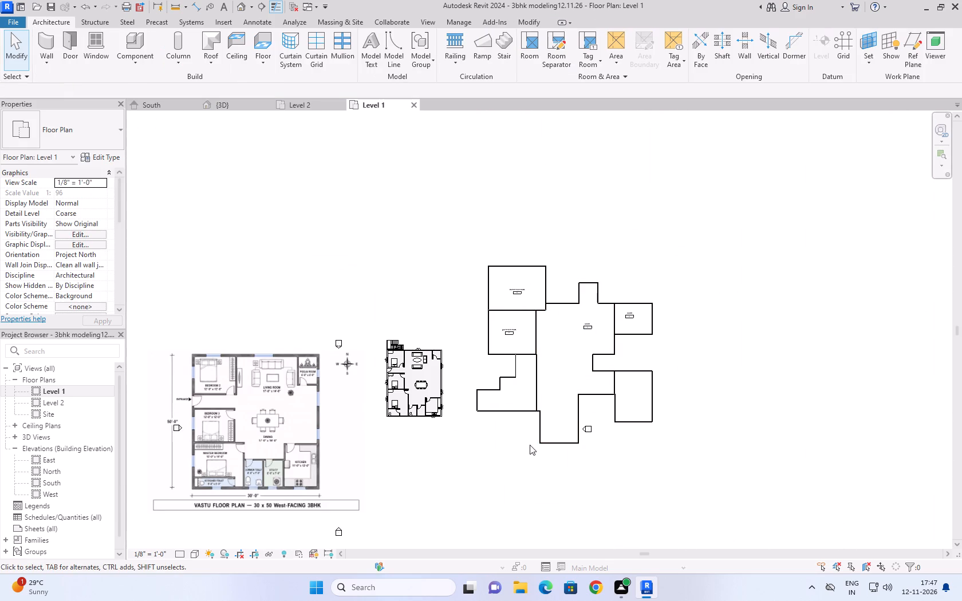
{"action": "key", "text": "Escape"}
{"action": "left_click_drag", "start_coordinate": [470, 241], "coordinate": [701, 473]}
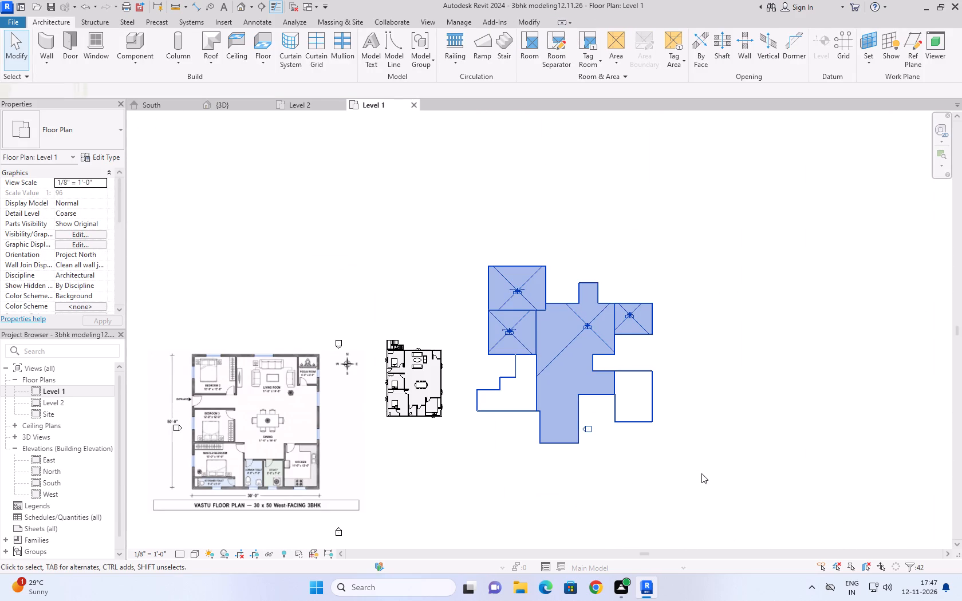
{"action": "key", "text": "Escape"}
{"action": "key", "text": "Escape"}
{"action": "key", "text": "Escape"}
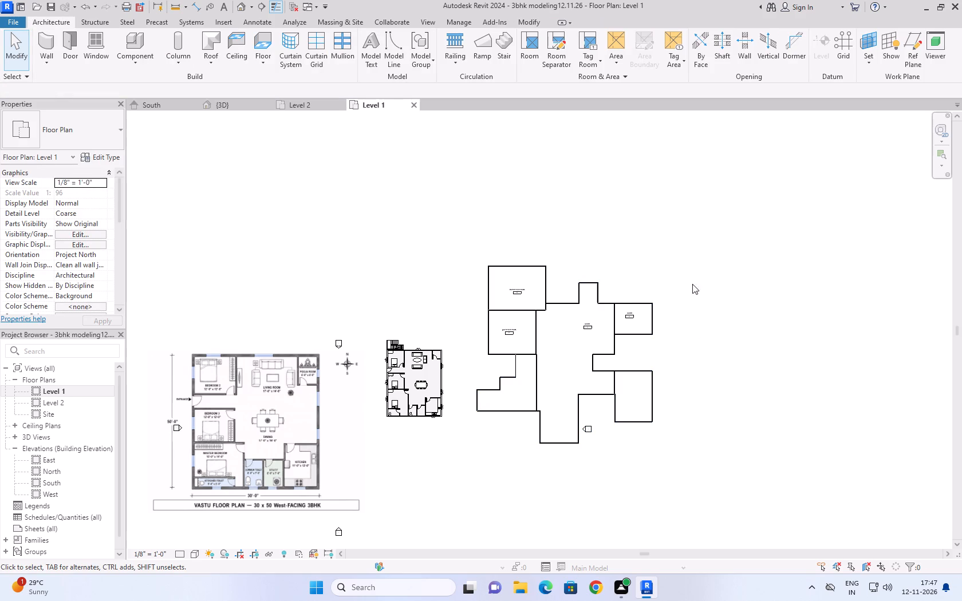
Delete the stepped layout's placed rooms together with its inner walls and east-side walls, using a crossing selection.
{"action": "left_click_drag", "start_coordinate": [692, 284], "coordinate": [494, 400]}
{"action": "key", "text": "Delete"}
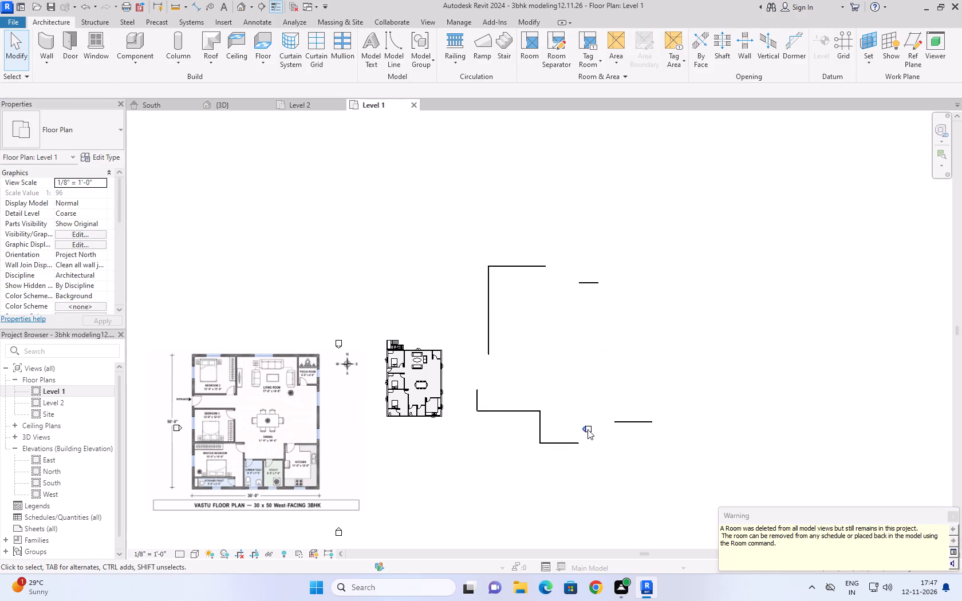
Move the elevation marker inside the stepped layout's area farther east, clear of the remaining walls.
{"action": "left_click_drag", "start_coordinate": [588, 429], "coordinate": [671, 437]}
{"action": "key", "text": "Escape"}
{"action": "key", "text": "Escape"}
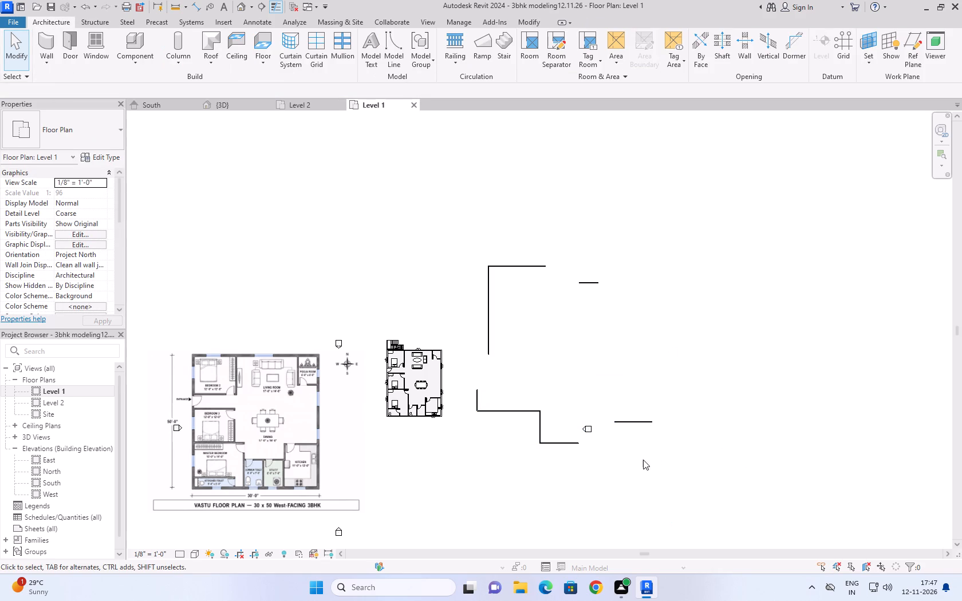
{"action": "key", "text": "Escape"}
{"action": "left_click_drag", "start_coordinate": [580, 418], "coordinate": [597, 443]}
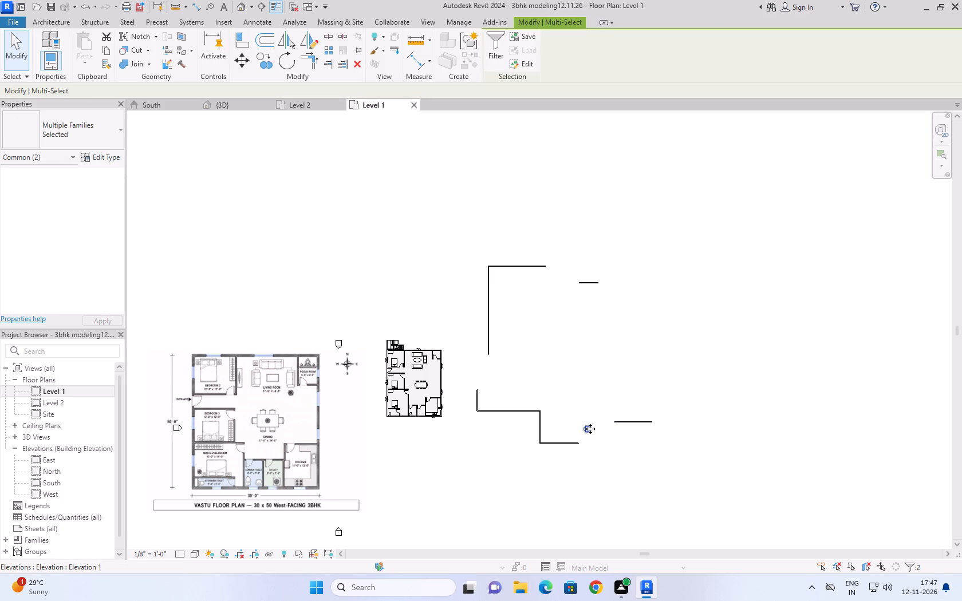
{"action": "left_click_drag", "start_coordinate": [590, 429], "coordinate": [705, 441]}
{"action": "key", "text": "Escape"}
{"action": "key", "text": "Escape"}
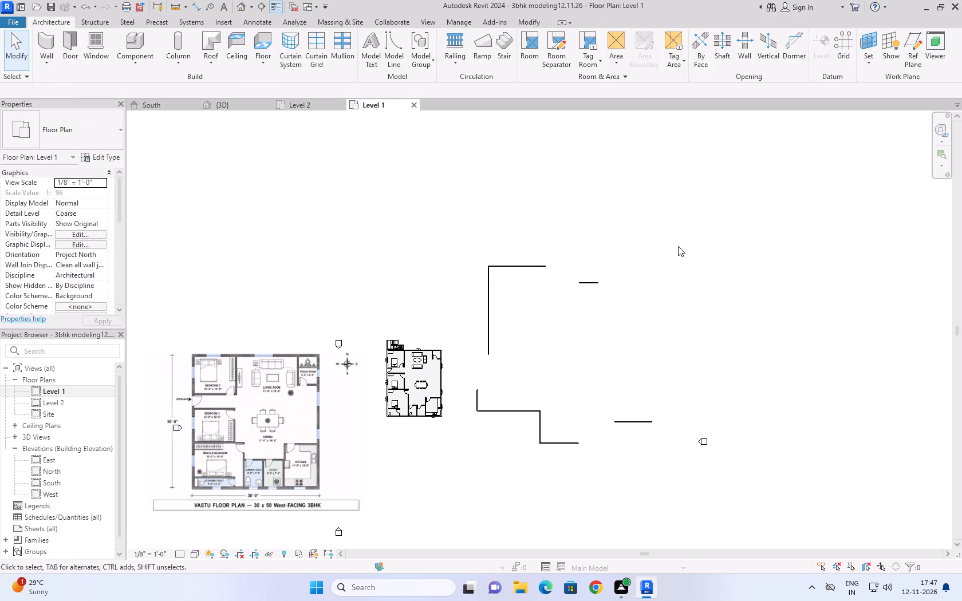
Delete all remaining 4.5" wall segments of the stepped layout.
{"action": "left_click_drag", "start_coordinate": [678, 246], "coordinate": [465, 507]}
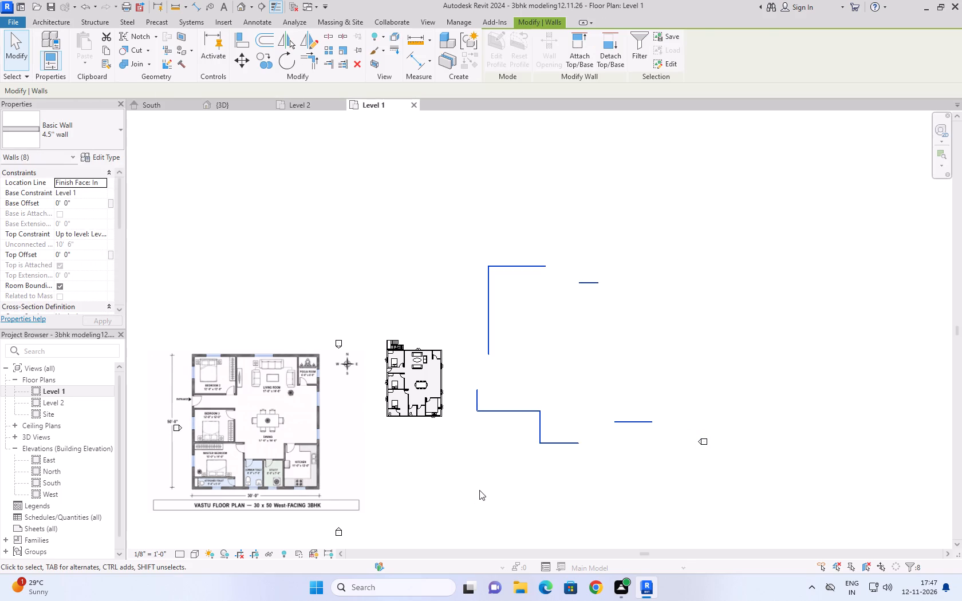
{"action": "key", "text": "Delete"}
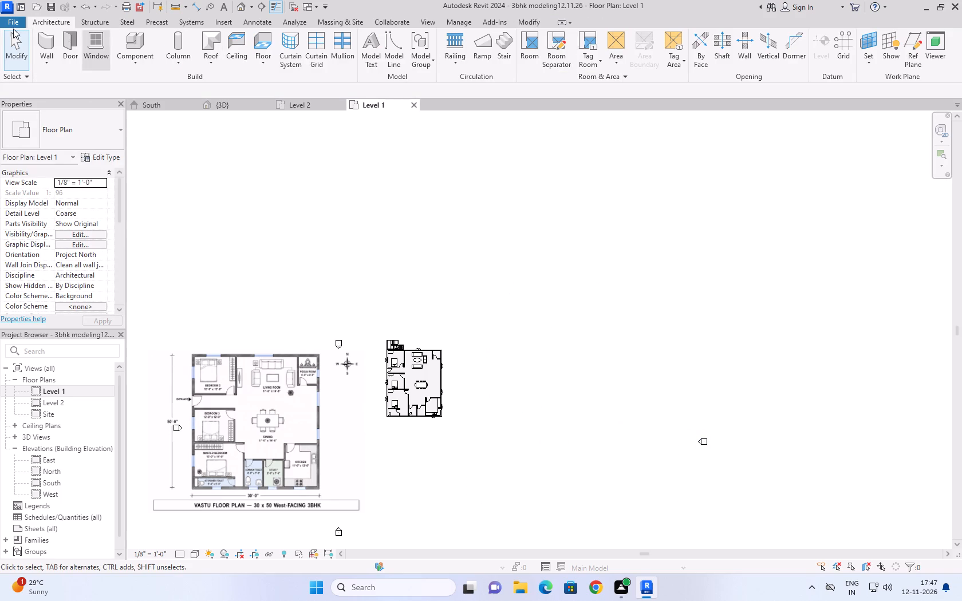
Draw a horizontal 9" wall about 35'-6" long in the cleared area east of the house.
{"action": "left_click", "coordinate": [46, 45]}
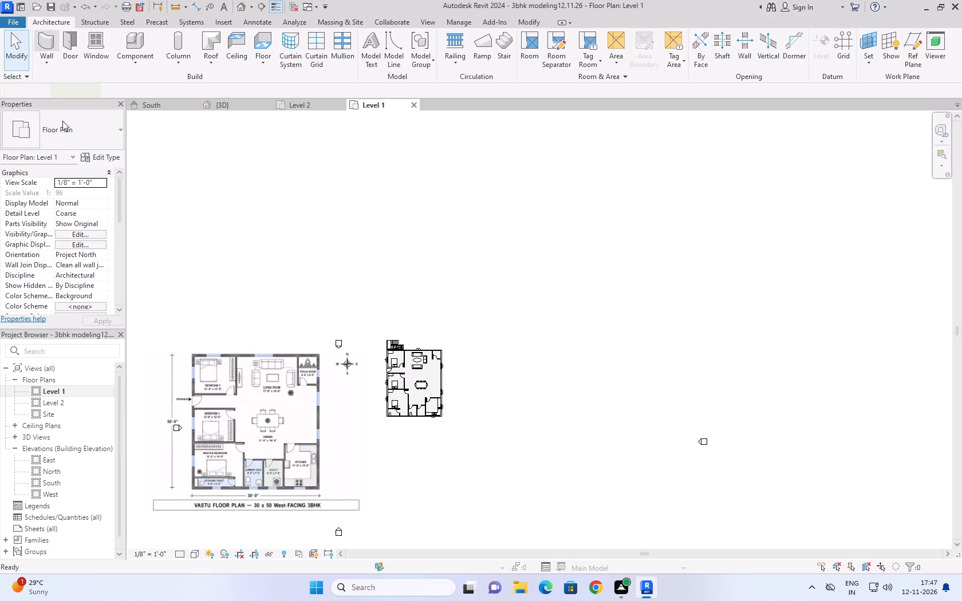
{"action": "left_click", "coordinate": [81, 131]}
{"action": "left_click_drag", "start_coordinate": [34, 203], "coordinate": [35, 211]}
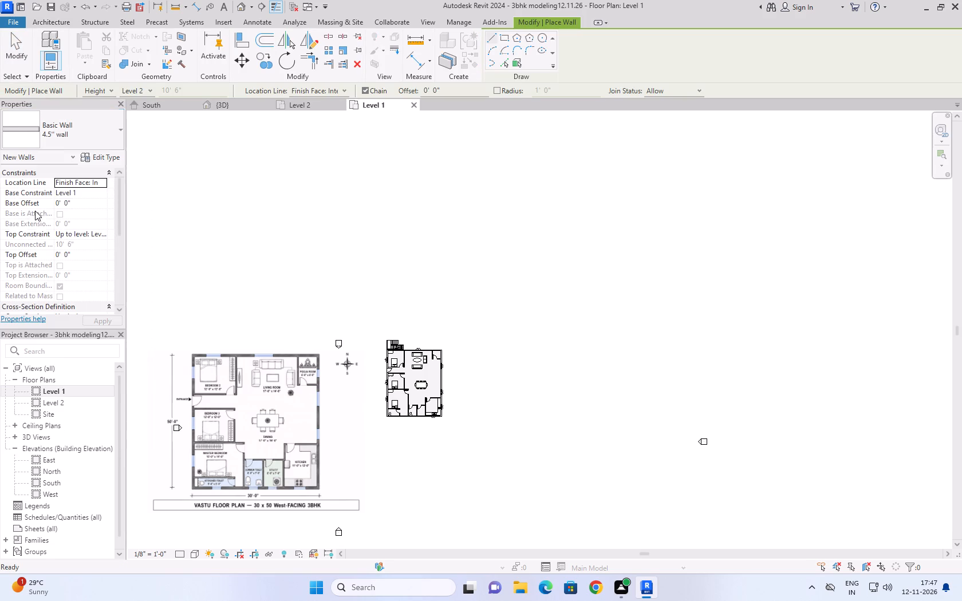
{"action": "scroll", "coordinate": [520, 337], "scroll_direction": "down", "scroll_amount": 4}
{"action": "scroll", "coordinate": [519, 361], "scroll_direction": "up", "scroll_amount": 9}
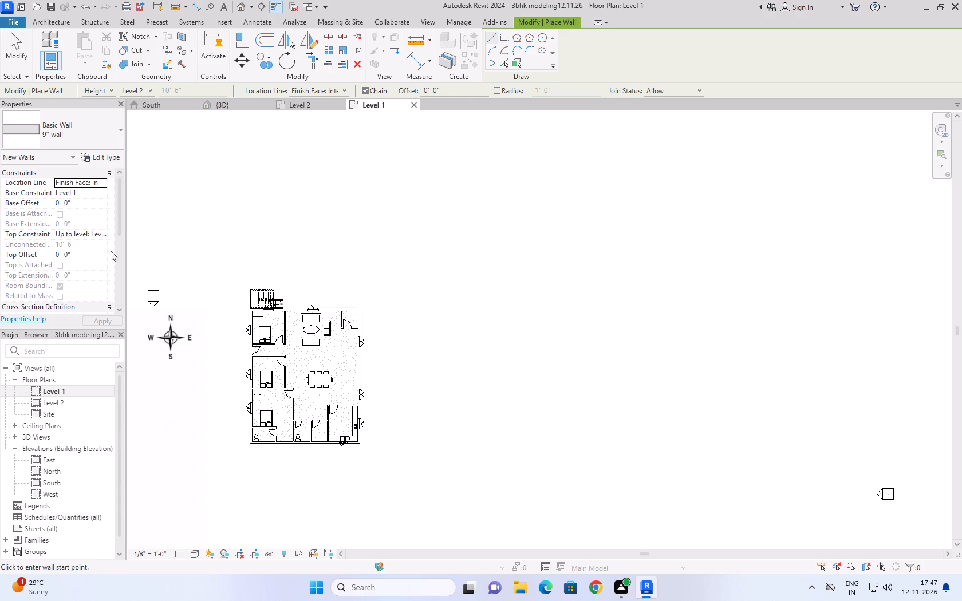
{"action": "left_click", "coordinate": [473, 314]}
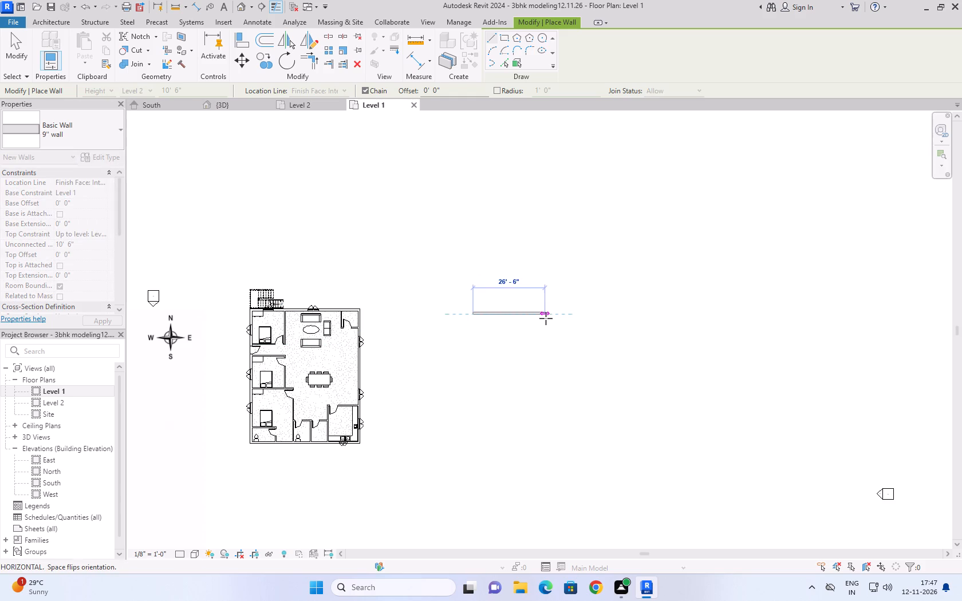
{"action": "scroll", "coordinate": [548, 318], "scroll_direction": "up", "scroll_amount": 8}
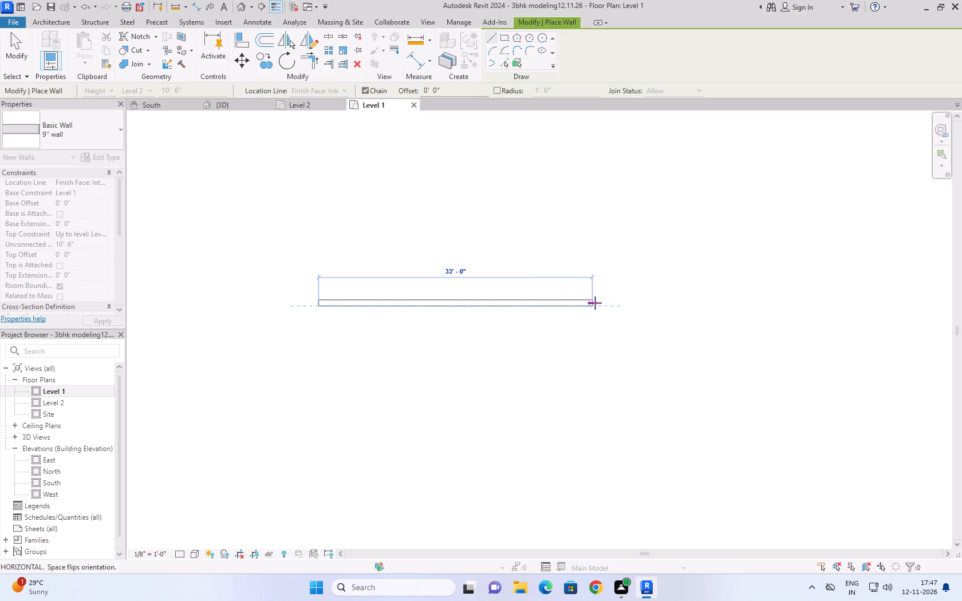
{"action": "left_click", "coordinate": [613, 302]}
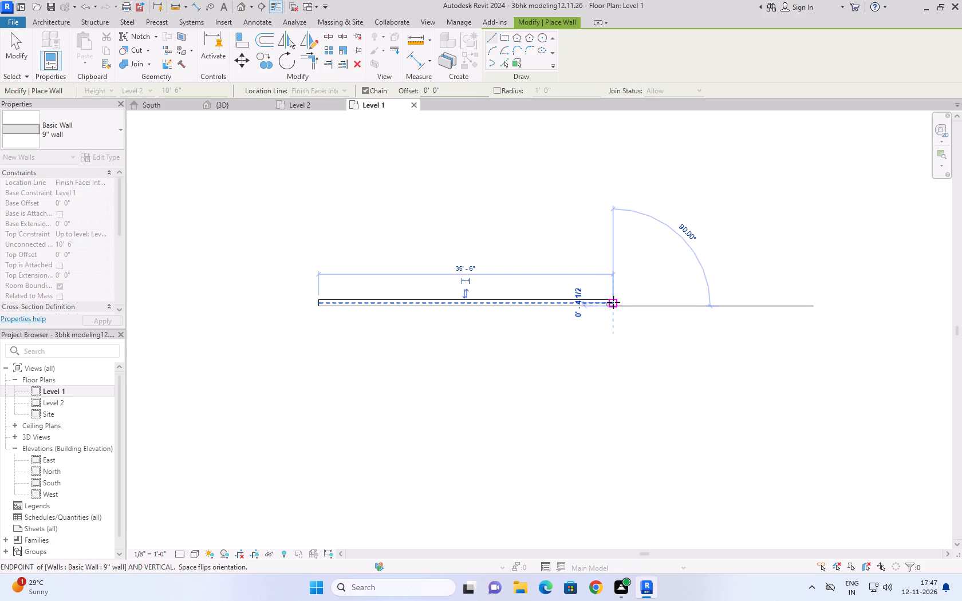
Close the rectangle with 9" walls: east wall about 25'-6" long, south wall 35'-6" and west wall back to the start.
{"action": "scroll", "coordinate": [611, 453], "scroll_direction": "down", "scroll_amount": 6}
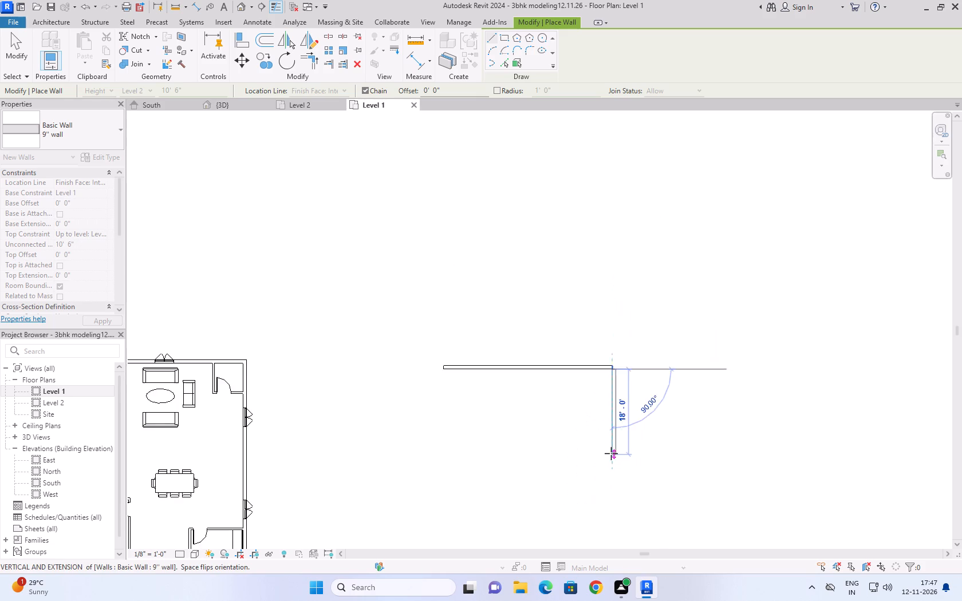
{"action": "scroll", "coordinate": [611, 453], "scroll_direction": "down", "scroll_amount": 3}
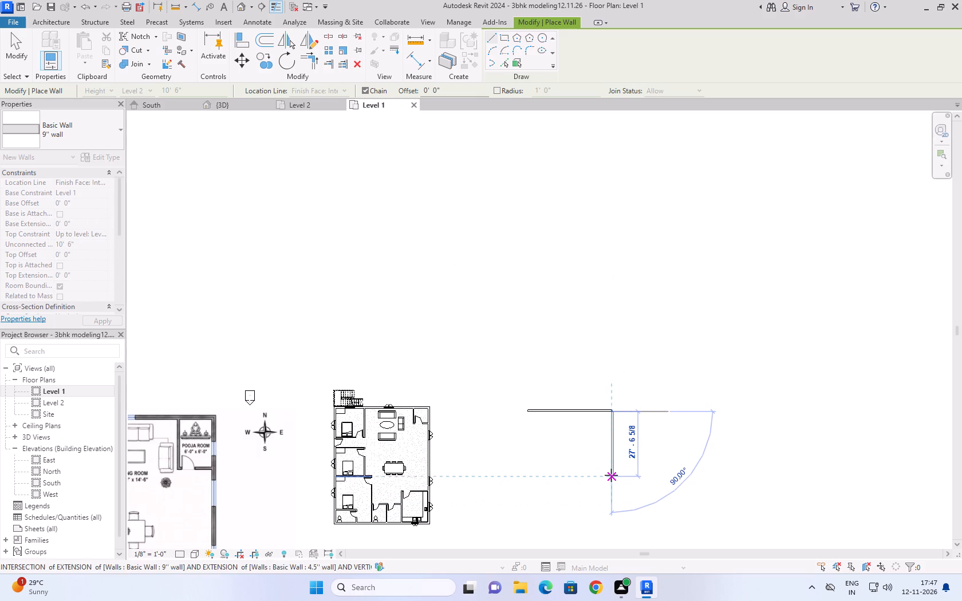
{"action": "scroll", "coordinate": [612, 475], "scroll_direction": "down", "scroll_amount": 4}
{"action": "scroll", "coordinate": [612, 475], "scroll_direction": "up", "scroll_amount": 9}
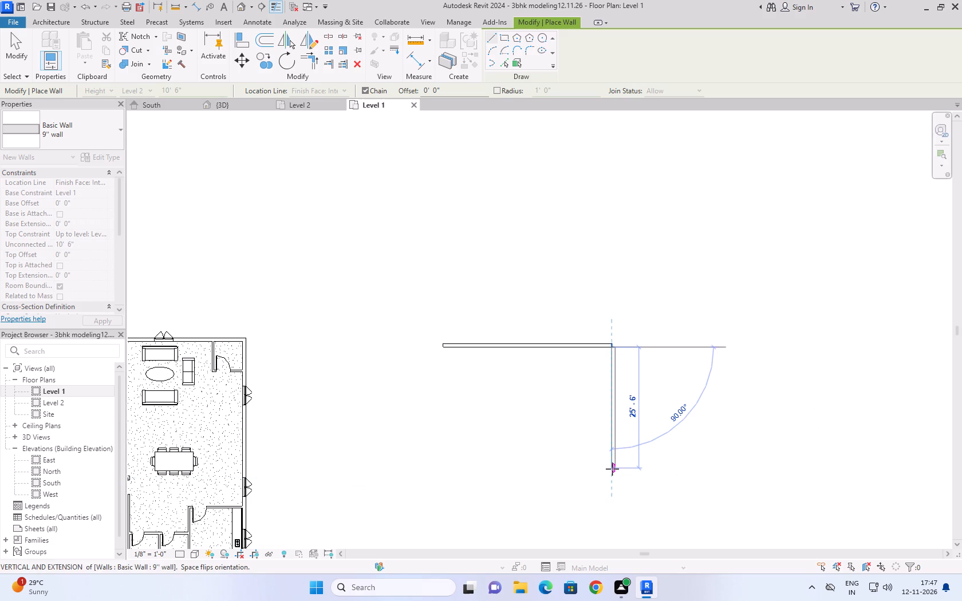
{"action": "left_click", "coordinate": [612, 469]}
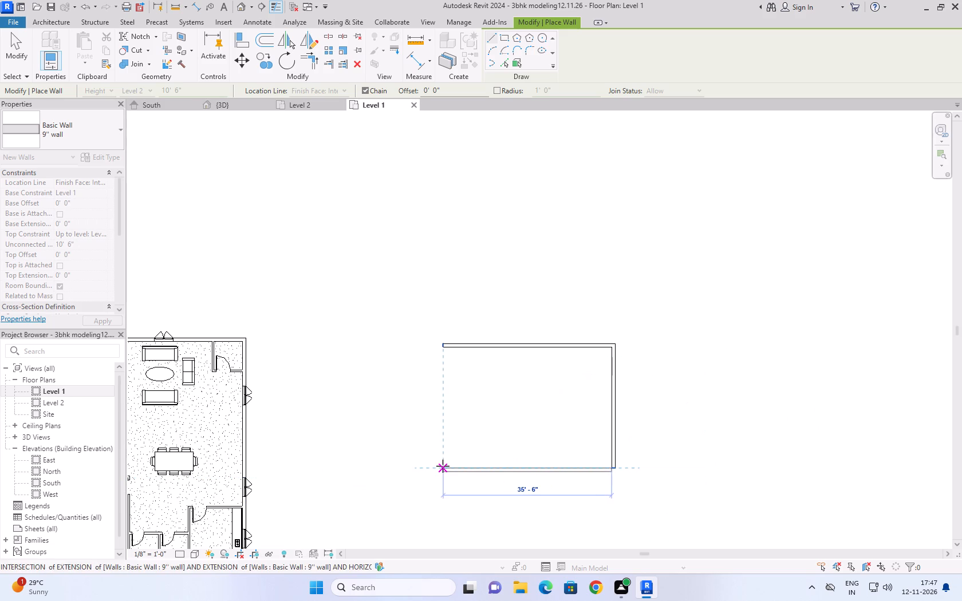
{"action": "left_click", "coordinate": [443, 466]}
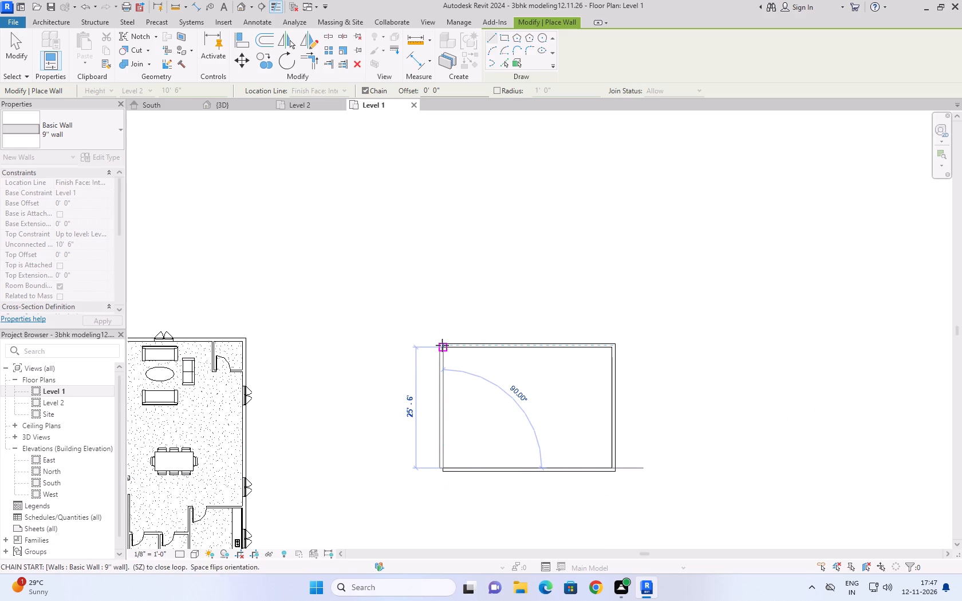
{"action": "left_click", "coordinate": [442, 345]}
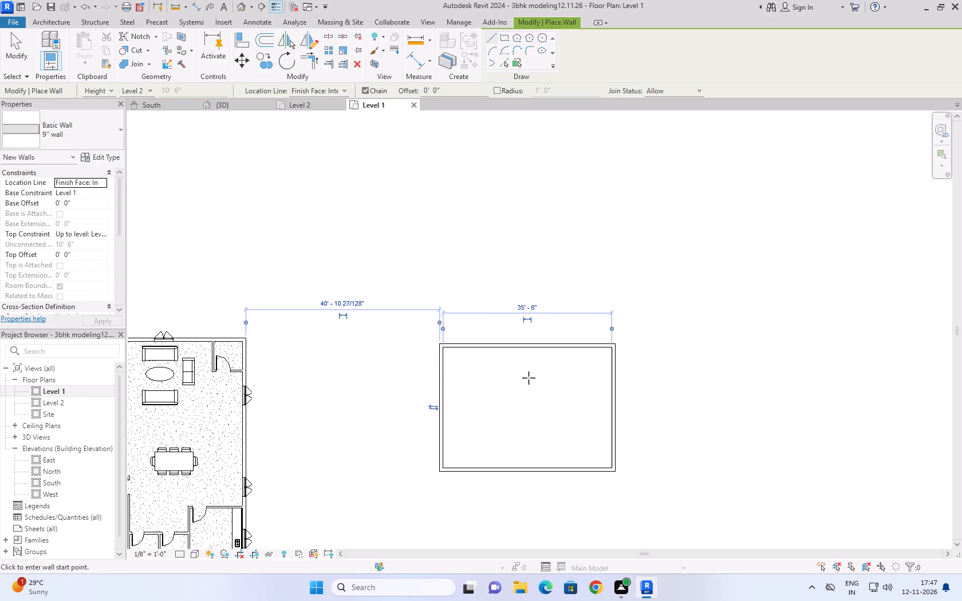
{"action": "key", "text": "Escape"}
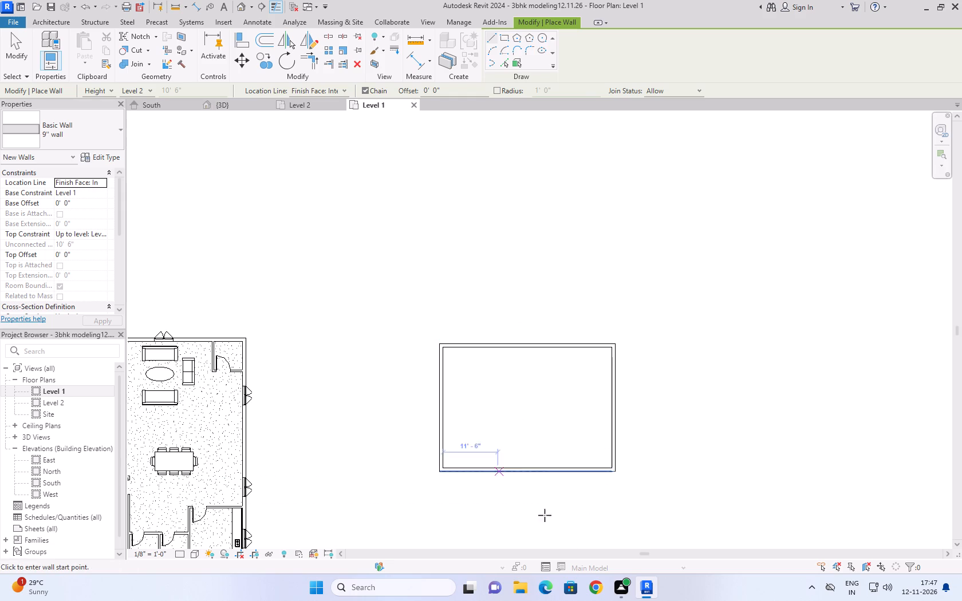
Enclose a southwest corner room with 9" walls, running about 10' east from 9' up the west wall, then down to the south wall.
{"action": "left_click", "coordinate": [444, 425]}
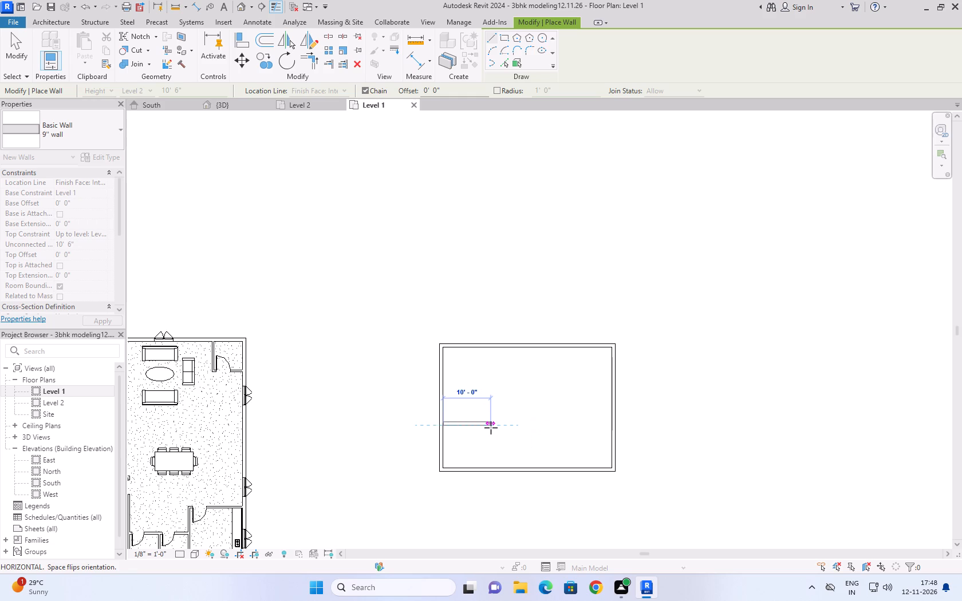
{"action": "left_click", "coordinate": [491, 428]}
{"action": "left_click", "coordinate": [492, 470]}
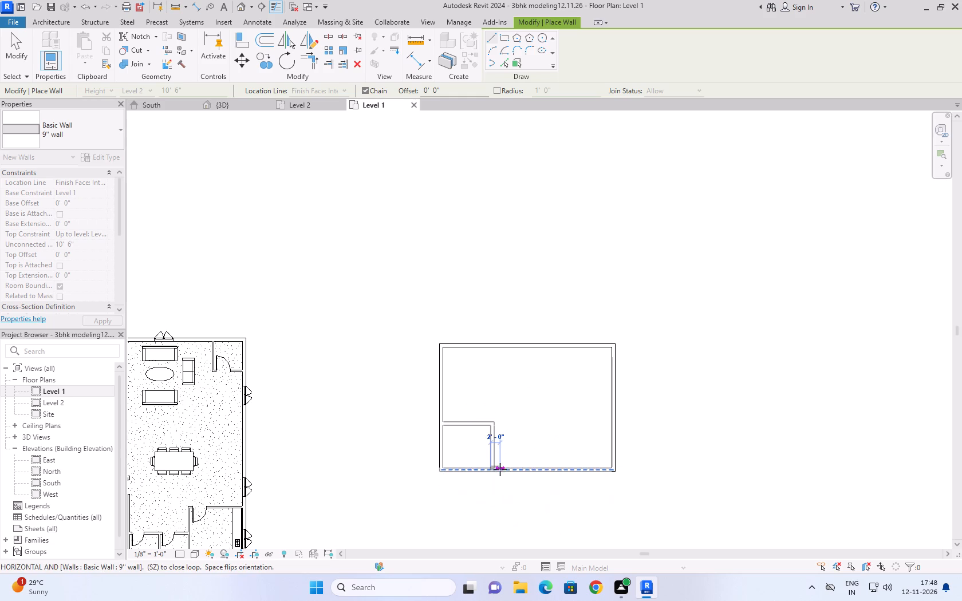
{"action": "key", "text": "Escape"}
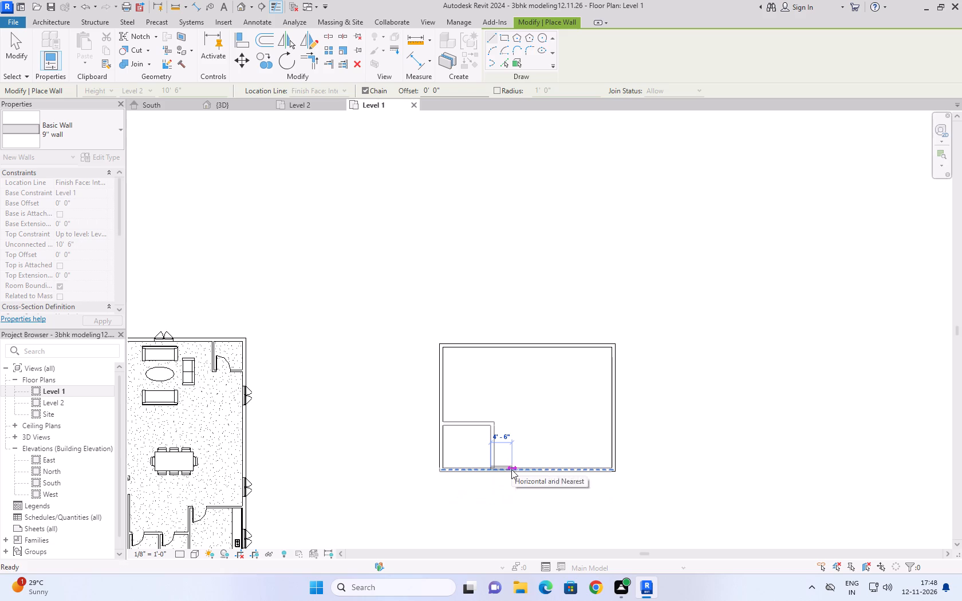
Draw a vertical 9" wall from the corner room's northeast corner up to the north wall.
{"action": "left_click", "coordinate": [496, 351]}
{"action": "key", "text": "Escape"}
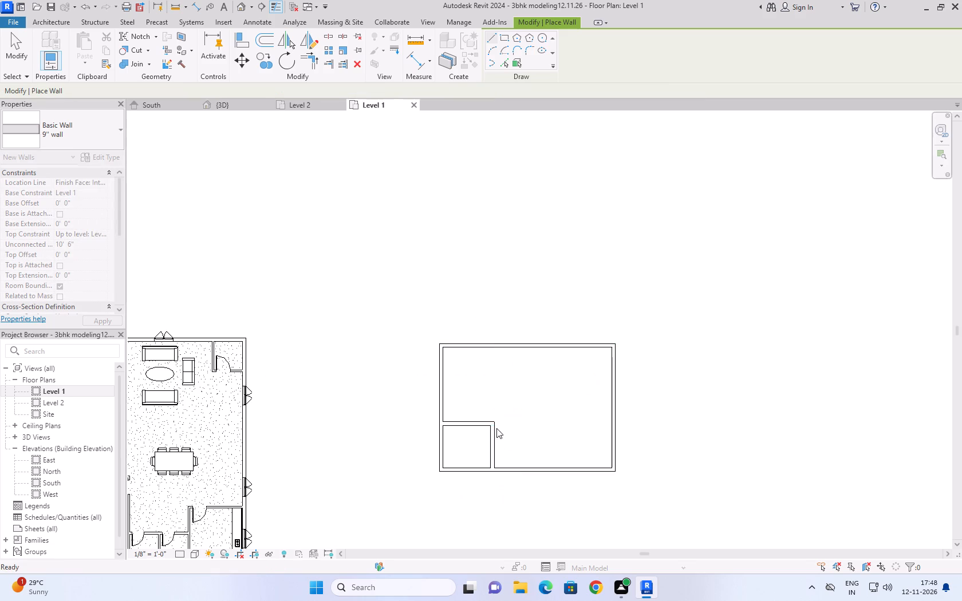
{"action": "left_click", "coordinate": [494, 422]}
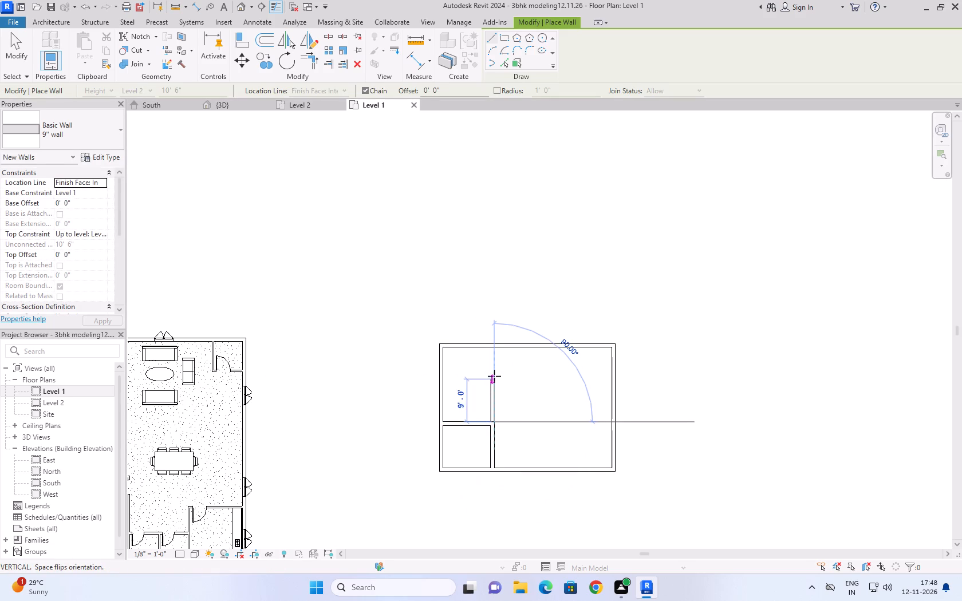
{"action": "left_click", "coordinate": [494, 350]}
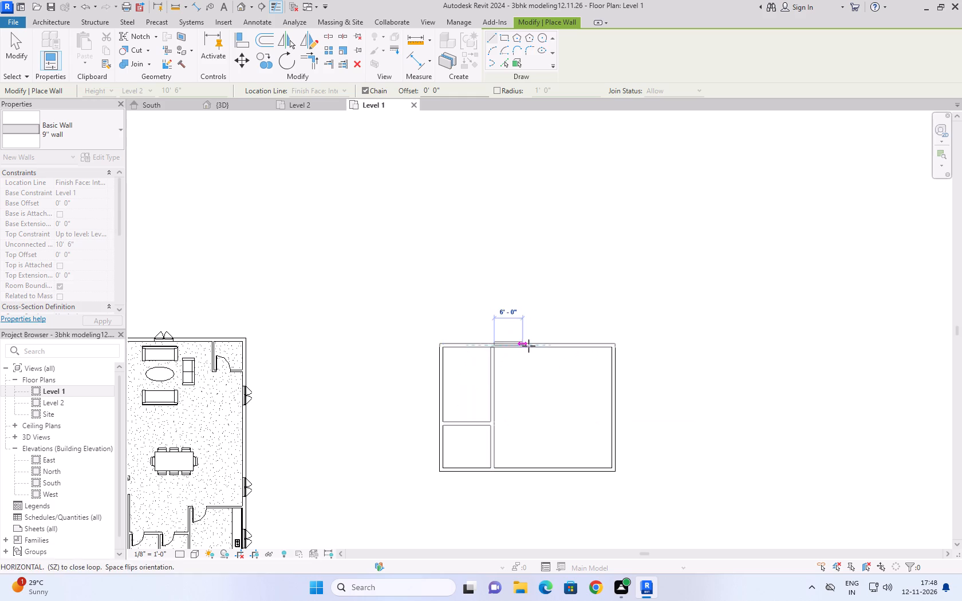
{"action": "key", "text": "Escape"}
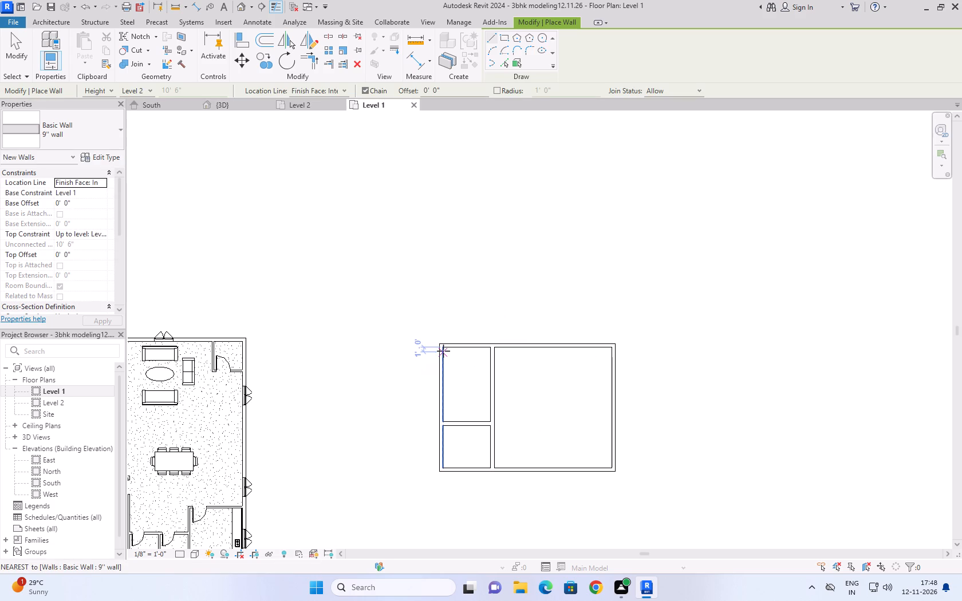
{"action": "key", "text": "Escape"}
{"action": "key", "text": "Escape"}
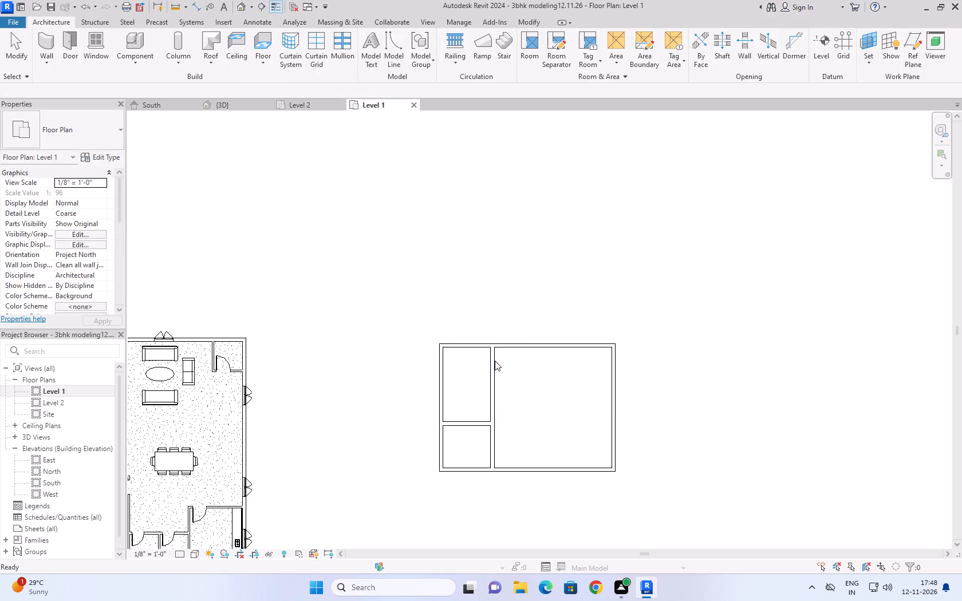
Nudge the upper vertical partition east so that it stands 10'-6" from the west wall's inner face.
{"action": "left_click", "coordinate": [494, 362]}
{"action": "key", "text": "Right"}
{"action": "key", "text": "Right"}
{"action": "key", "text": "Right"}
{"action": "key", "text": "Right"}
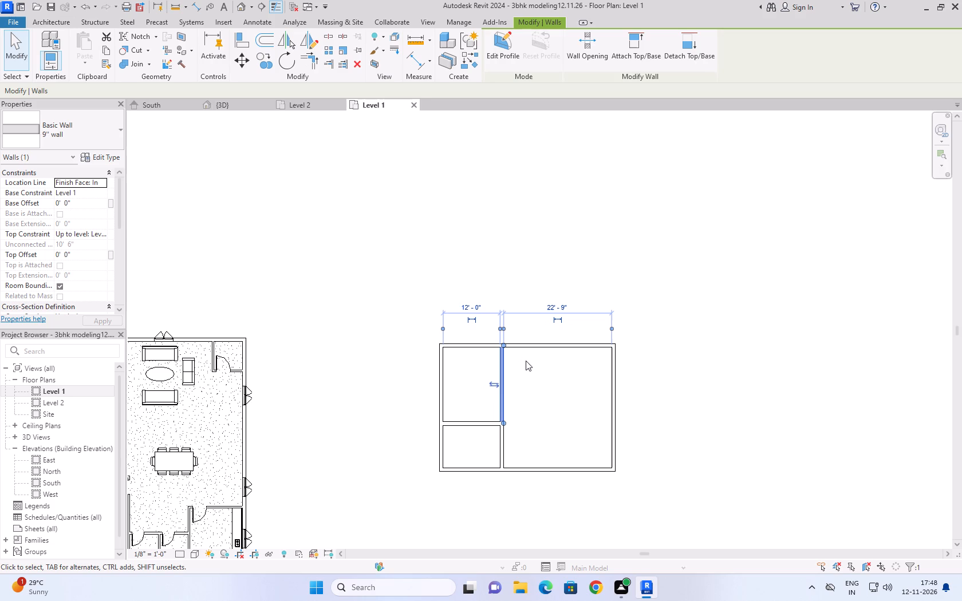
{"action": "key", "text": "Left"}
{"action": "key", "text": "Left"}
{"action": "key", "text": "Left"}
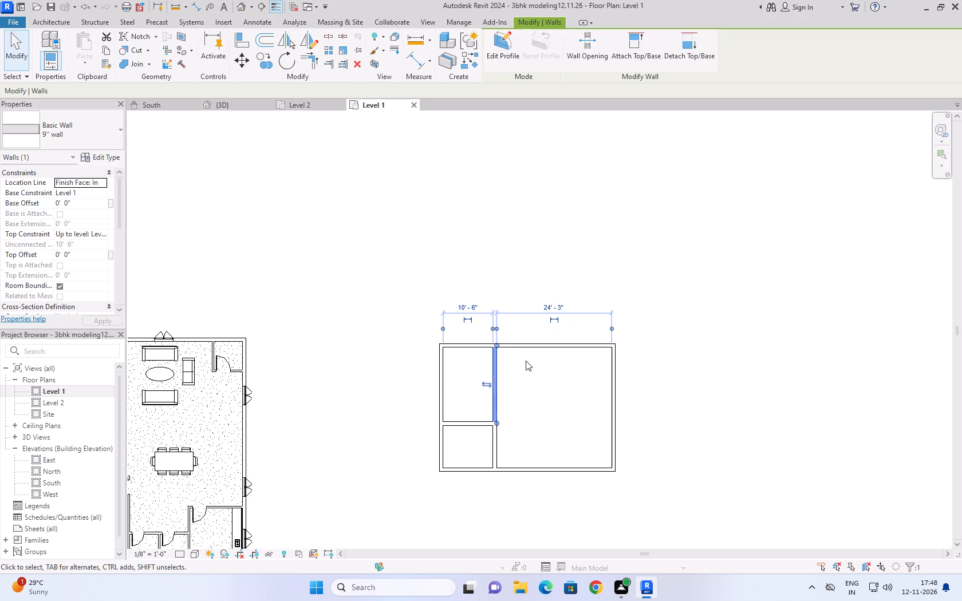
{"action": "left_click_drag", "start_coordinate": [537, 397], "coordinate": [539, 392]}
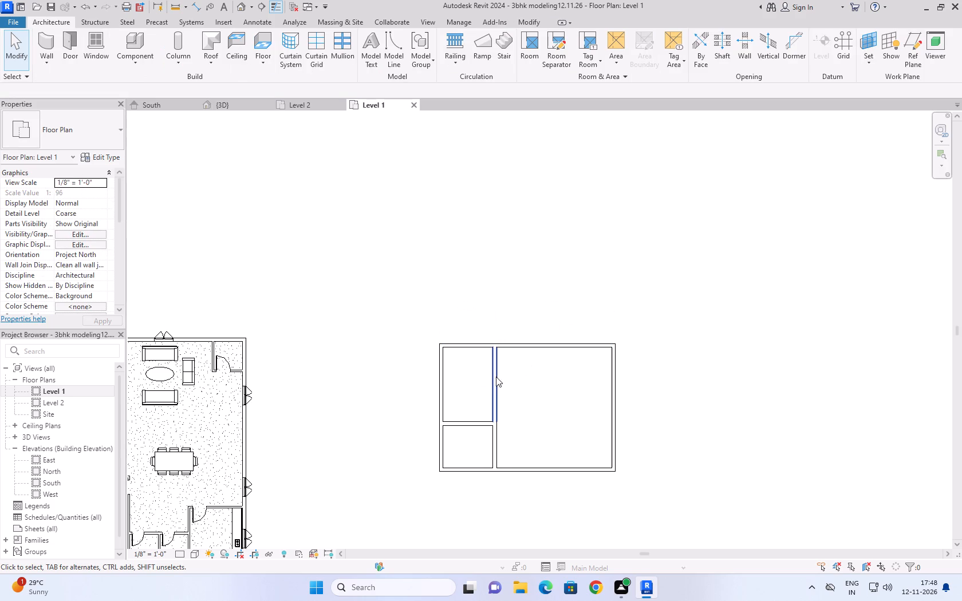
Pull the upper vertical partition's south end away from the corner room and delete that partition.
{"action": "left_click", "coordinate": [496, 377]}
{"action": "left_click_drag", "start_coordinate": [496, 424], "coordinate": [533, 404]}
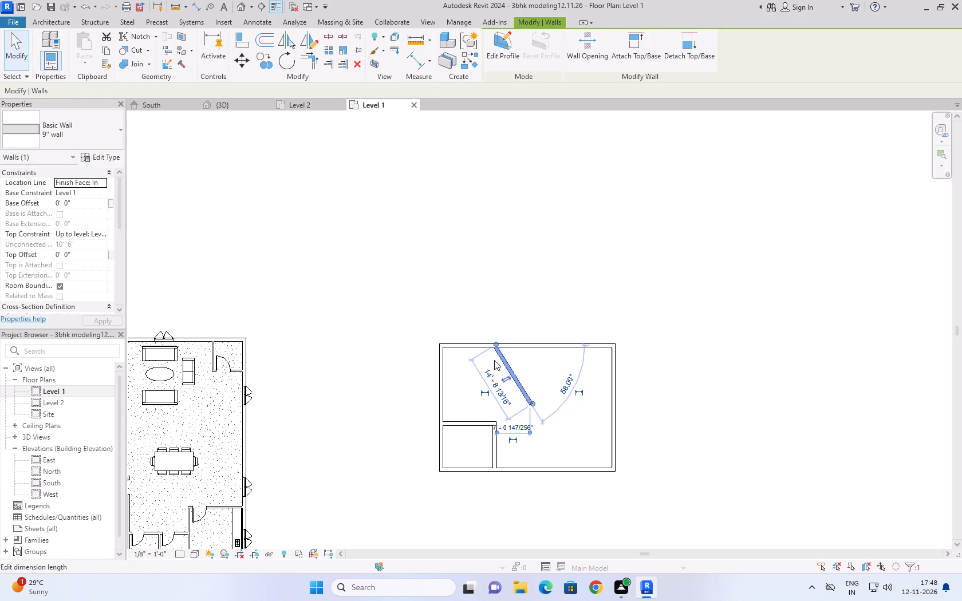
{"action": "key", "text": "Delete"}
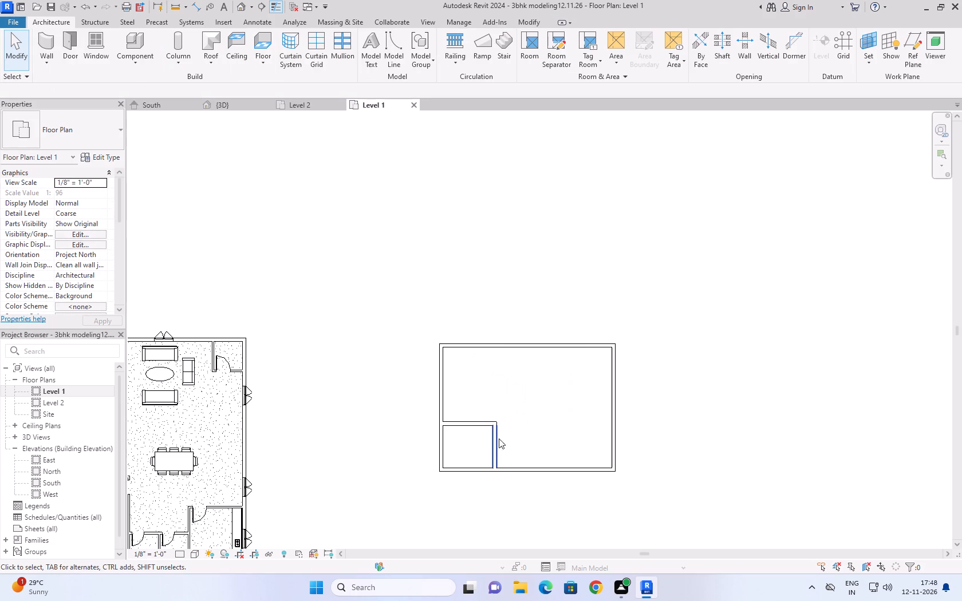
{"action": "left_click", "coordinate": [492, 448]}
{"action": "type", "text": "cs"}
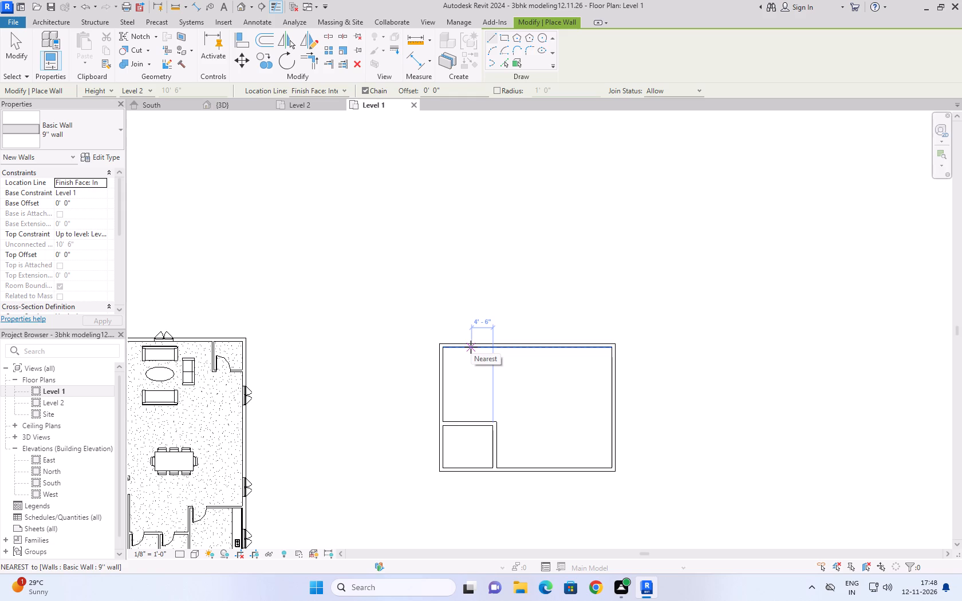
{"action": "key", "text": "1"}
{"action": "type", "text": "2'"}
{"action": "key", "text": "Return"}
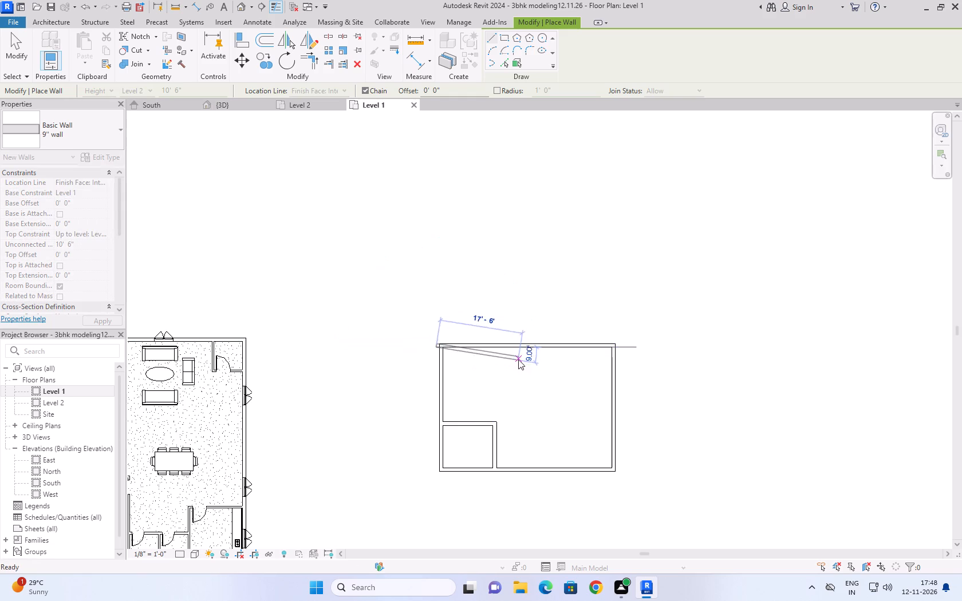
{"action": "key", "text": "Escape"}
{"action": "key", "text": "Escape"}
Draw a vertical 9" wall from the north wall, starting 12' from the west inner face, down to the corner room's north wall line.
{"action": "scroll", "coordinate": [442, 352], "scroll_direction": "up", "scroll_amount": 8}
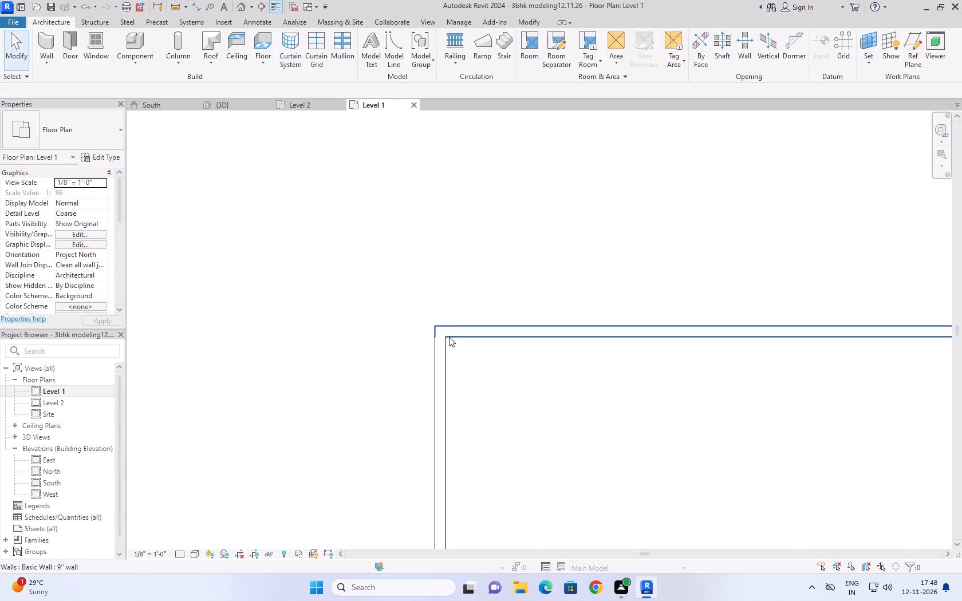
{"action": "type", "text": "wa"}
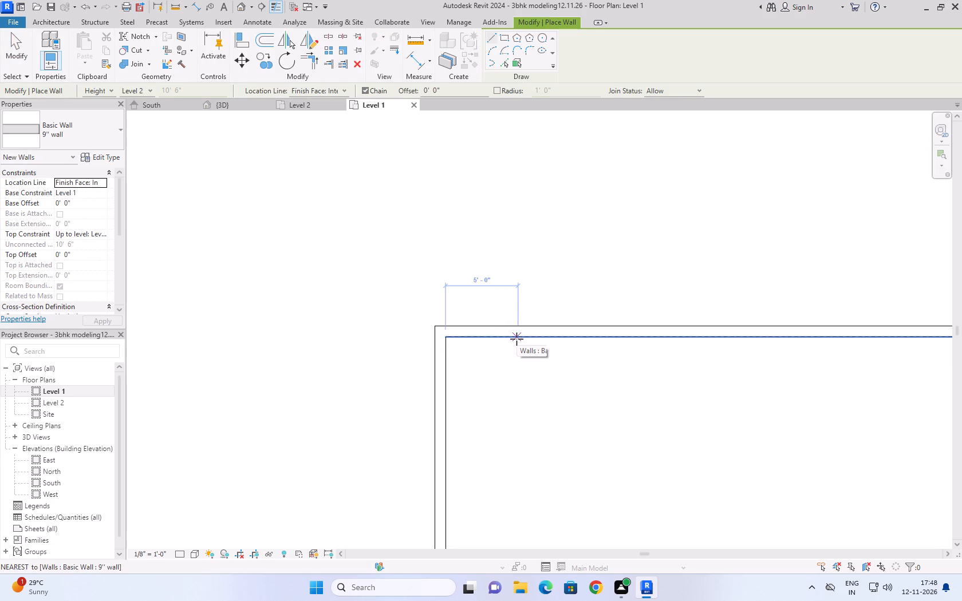
{"action": "type", "text": "12"}
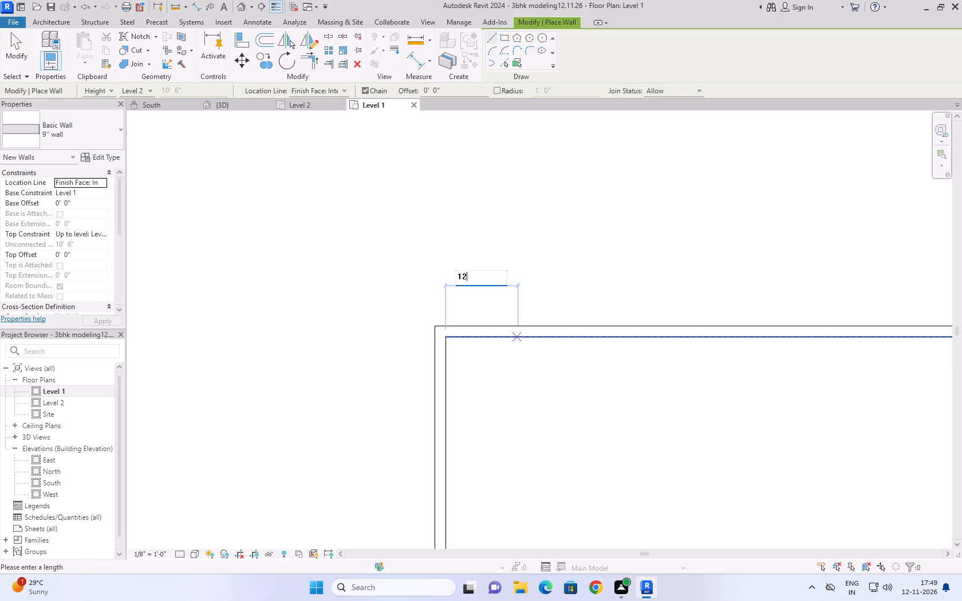
{"action": "key", "text": "apostrophe"}
{"action": "key", "text": "Return"}
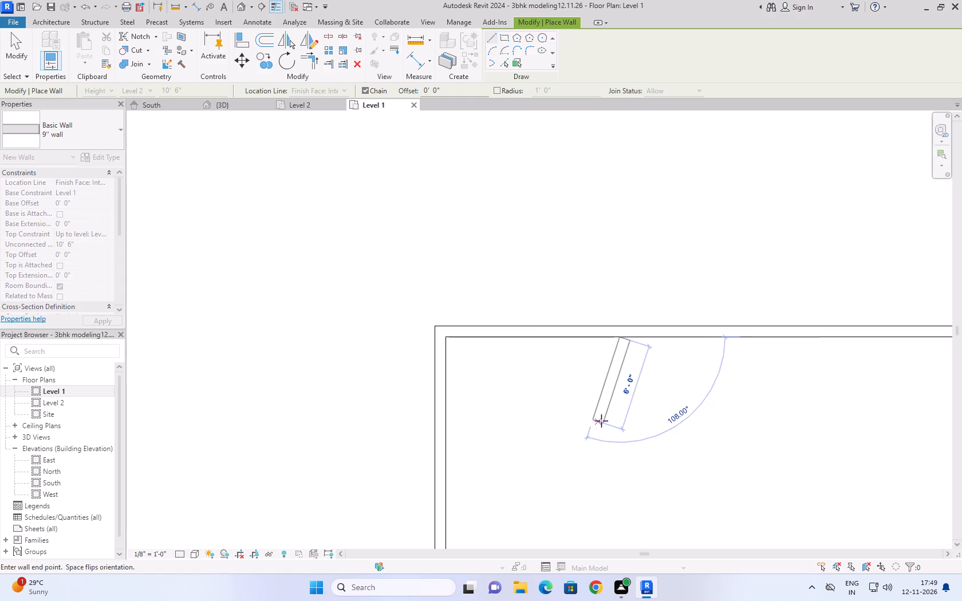
{"action": "scroll", "coordinate": [619, 416], "scroll_direction": "down", "scroll_amount": 8}
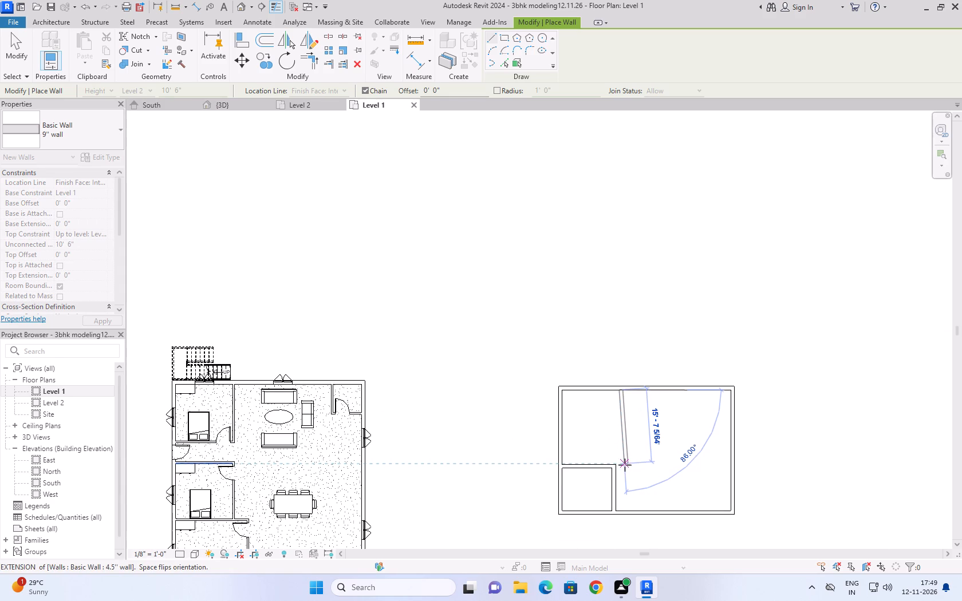
{"action": "scroll", "coordinate": [624, 470], "scroll_direction": "up", "scroll_amount": 9}
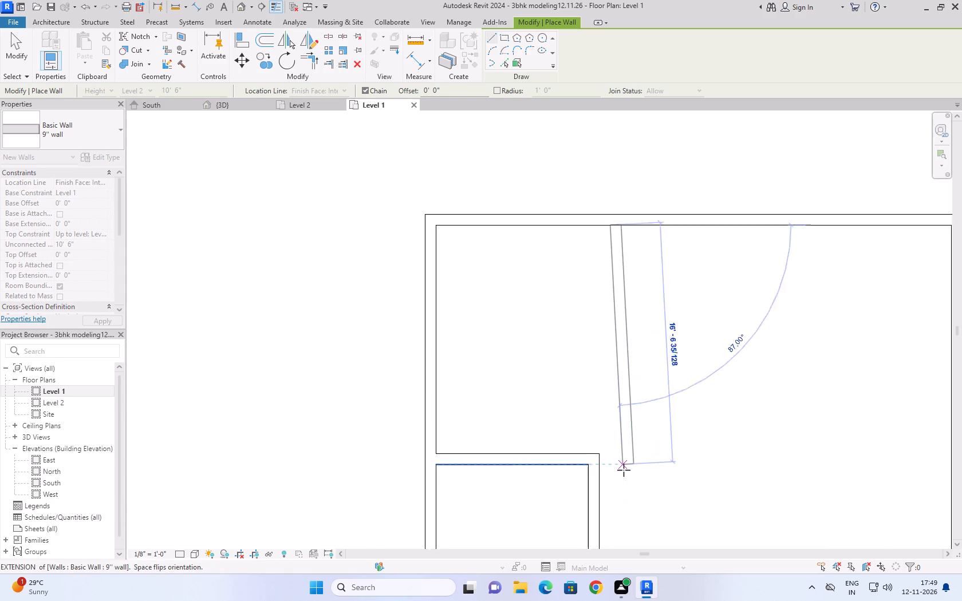
{"action": "scroll", "coordinate": [624, 470], "scroll_direction": "up", "scroll_amount": 1}
{"action": "left_click", "coordinate": [608, 463]}
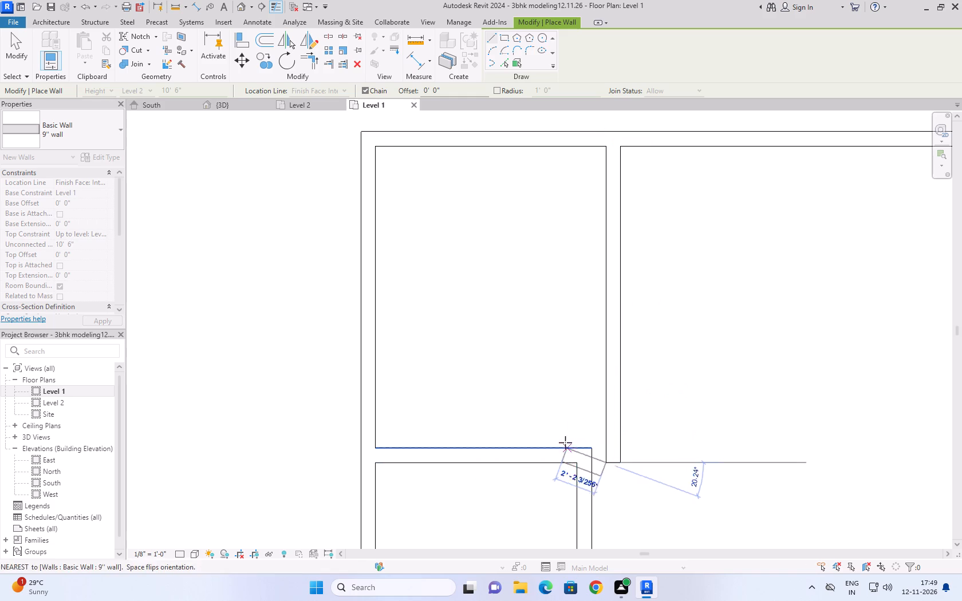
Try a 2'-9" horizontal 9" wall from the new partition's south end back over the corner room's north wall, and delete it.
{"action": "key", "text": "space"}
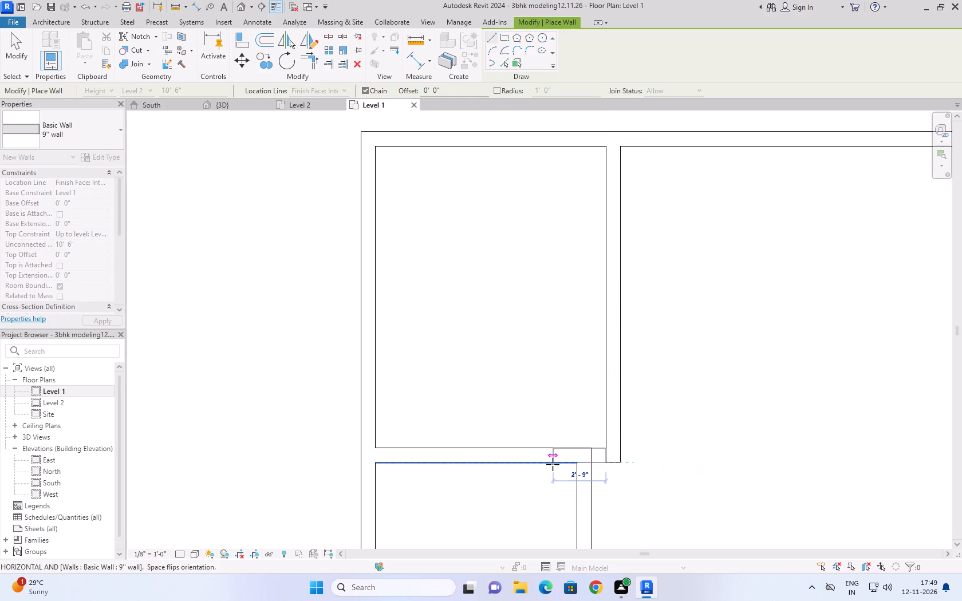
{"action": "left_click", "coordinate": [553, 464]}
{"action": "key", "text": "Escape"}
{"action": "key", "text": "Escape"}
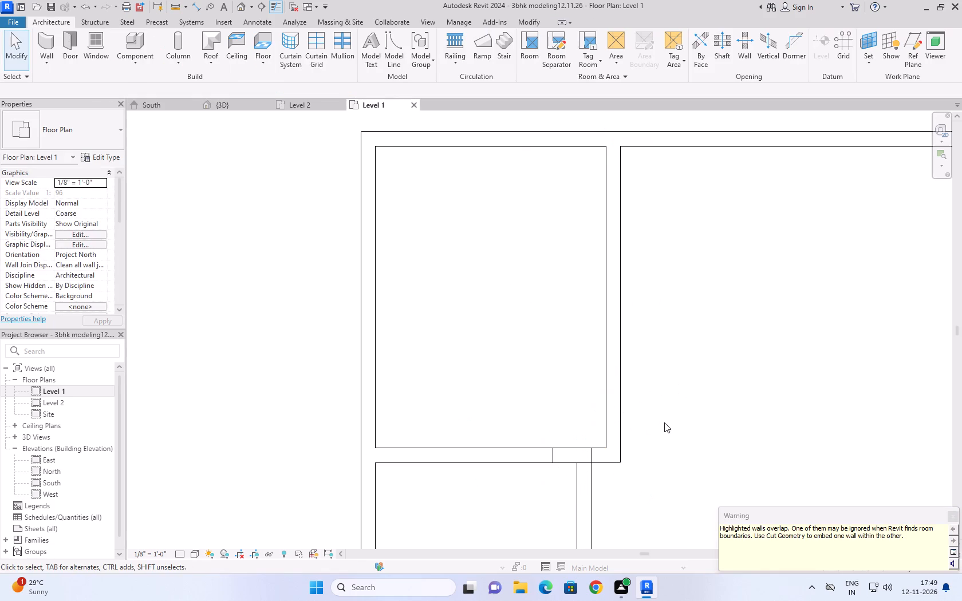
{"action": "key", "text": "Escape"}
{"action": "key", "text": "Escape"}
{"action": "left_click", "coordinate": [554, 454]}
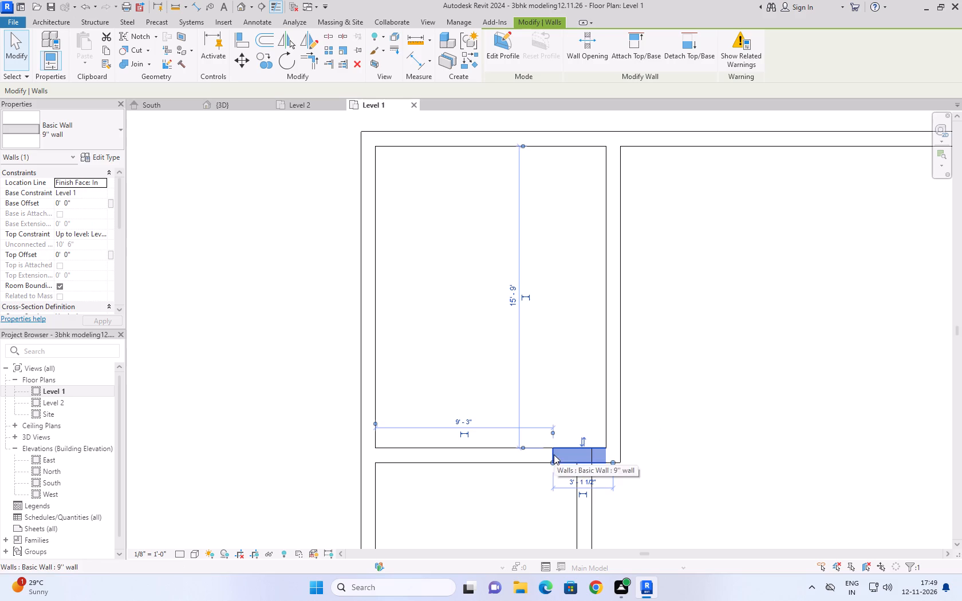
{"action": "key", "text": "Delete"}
Extend the corner room's north wall east to join the south end of the new vertical partition.
{"action": "left_click", "coordinate": [609, 454]}
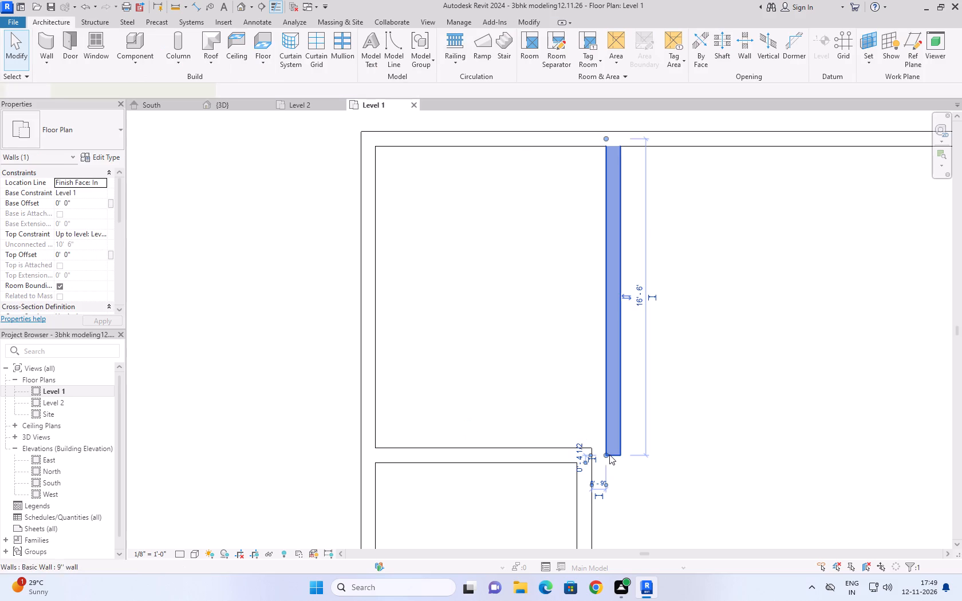
{"action": "left_click", "coordinate": [570, 448]}
{"action": "left_click_drag", "start_coordinate": [587, 460], "coordinate": [608, 462]}
{"action": "left_click", "coordinate": [672, 470]}
{"action": "scroll", "coordinate": [672, 469], "scroll_direction": "down", "scroll_amount": 7}
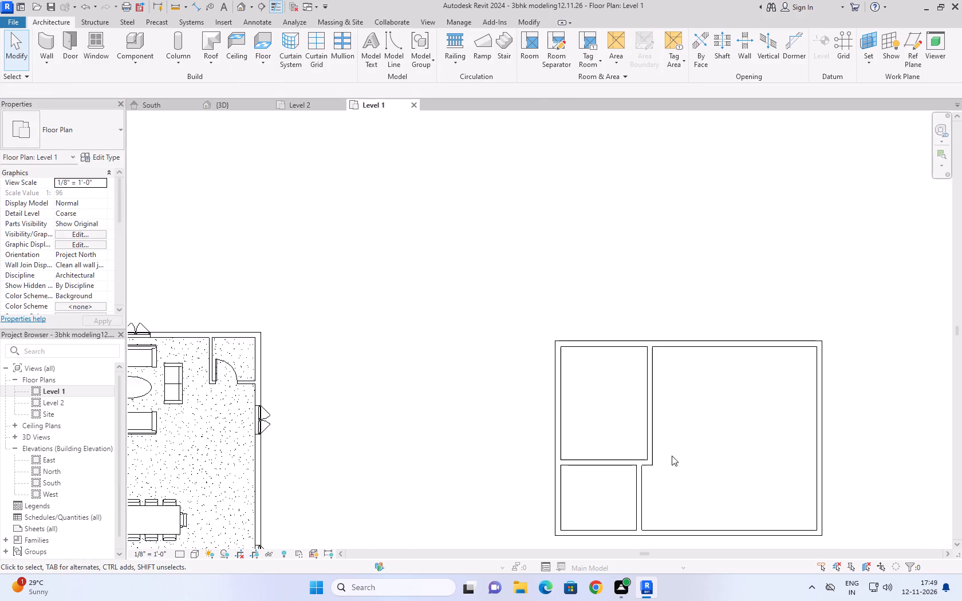
{"action": "scroll", "coordinate": [689, 438], "scroll_direction": "up", "scroll_amount": 2}
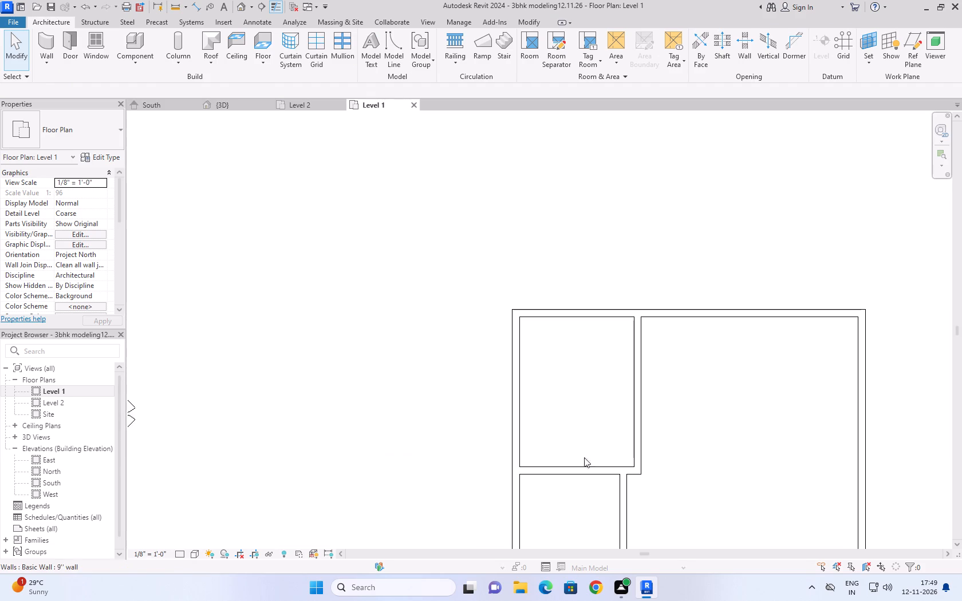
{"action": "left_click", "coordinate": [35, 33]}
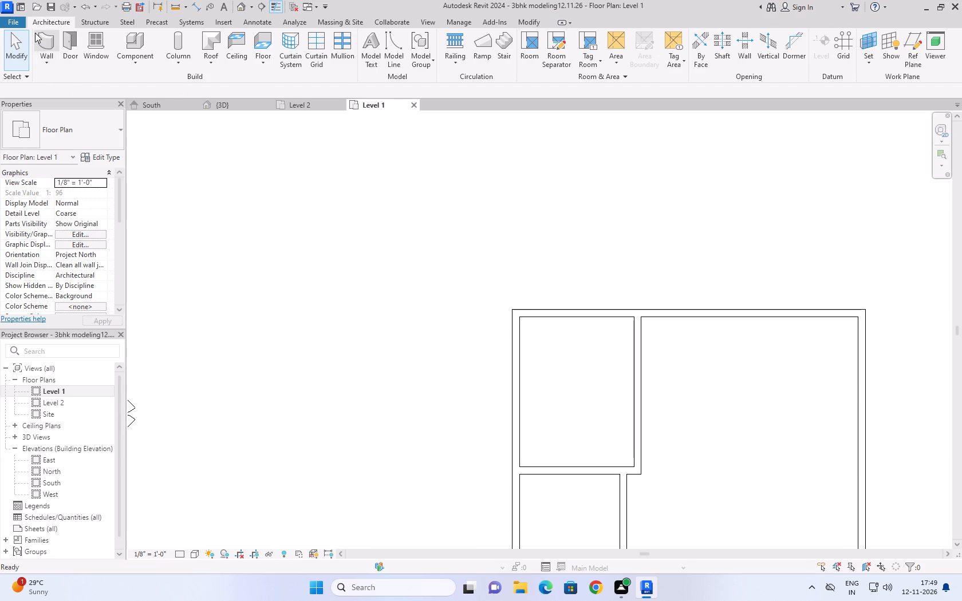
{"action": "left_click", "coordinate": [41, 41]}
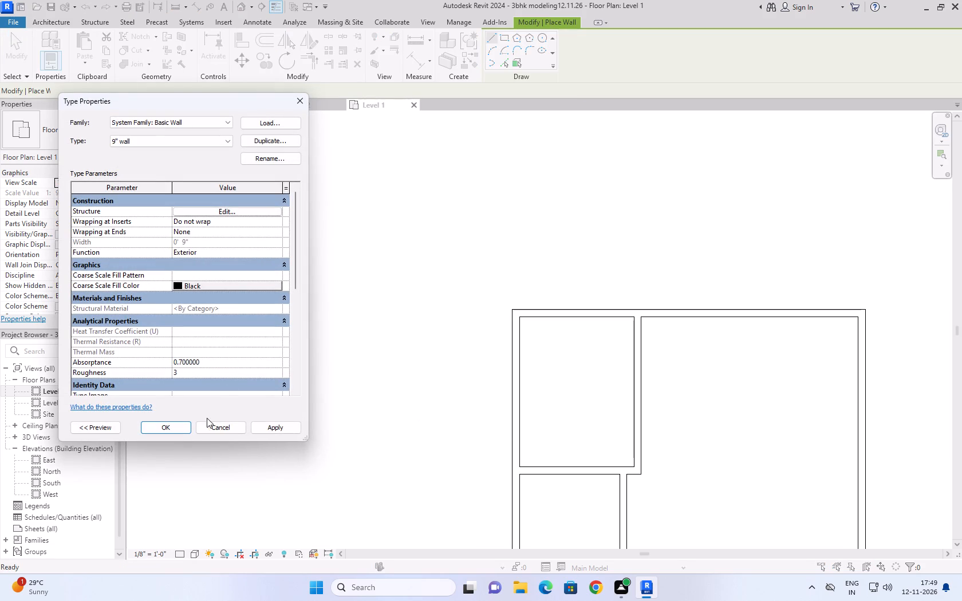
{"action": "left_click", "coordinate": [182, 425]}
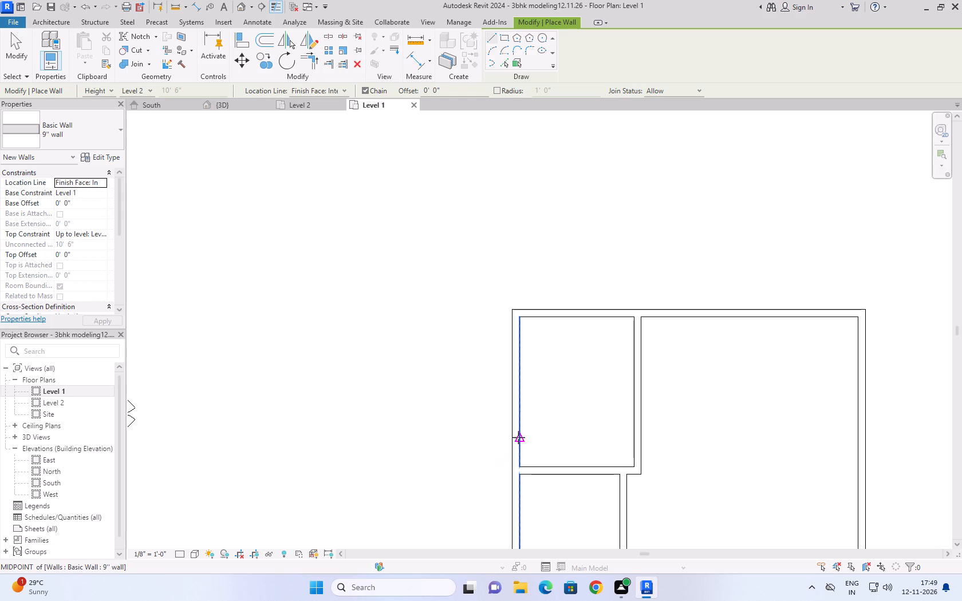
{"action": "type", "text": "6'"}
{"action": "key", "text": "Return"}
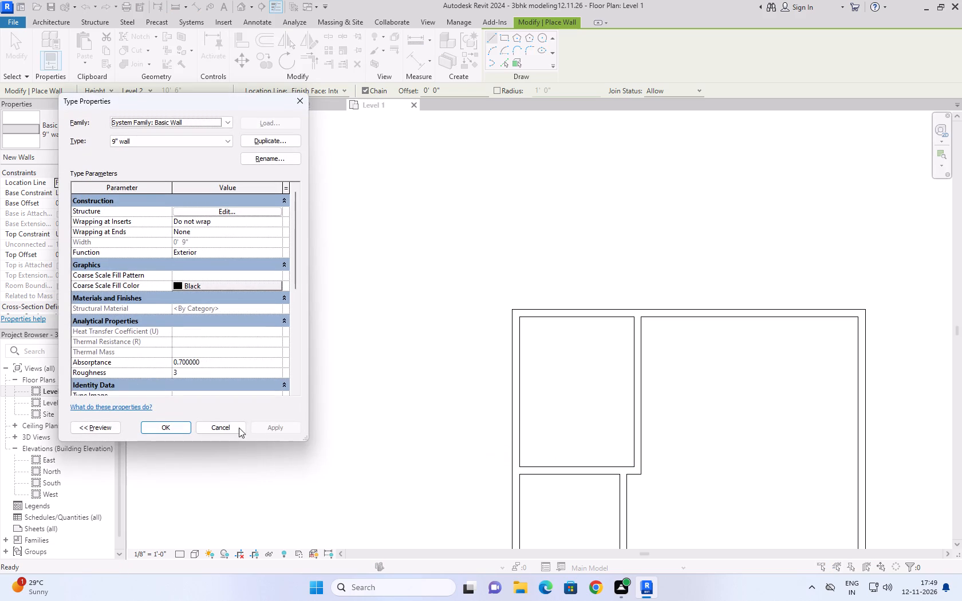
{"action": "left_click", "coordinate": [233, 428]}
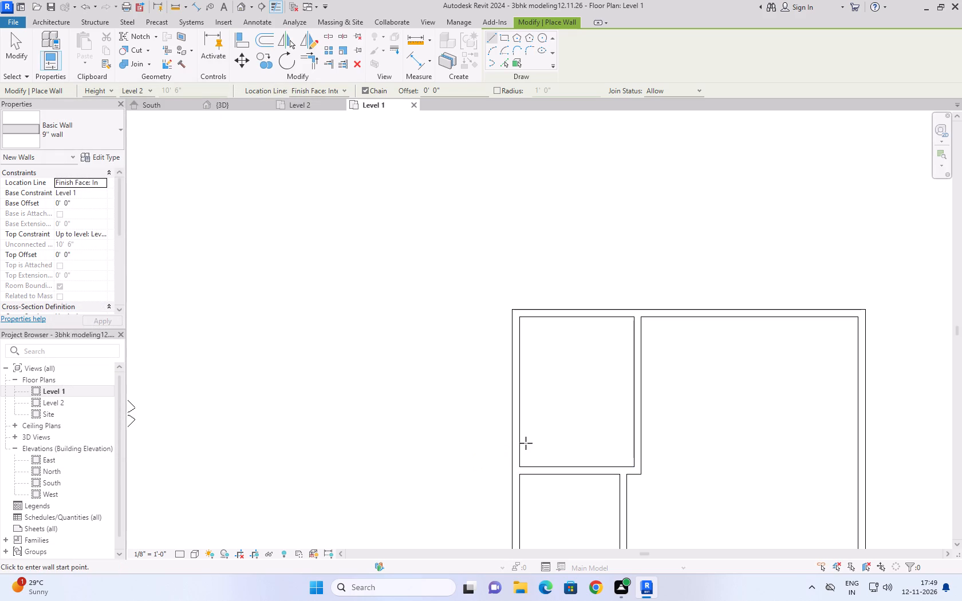
Draw 9" walls starting 6' up the west inner face from the corner room's north wall, running 7'-6" east and back south to that wall.
{"action": "type", "text": "wa"}
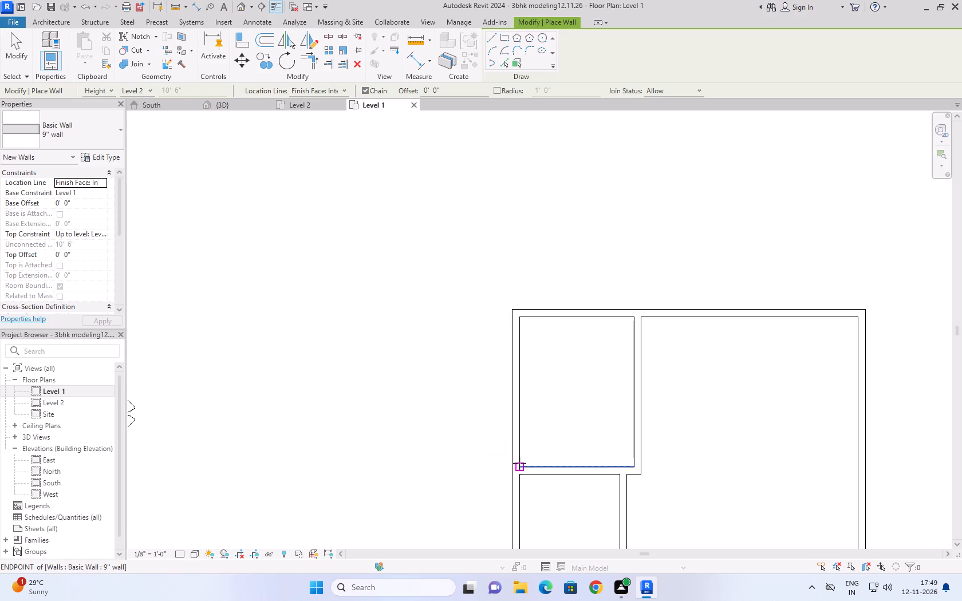
{"action": "type", "text": "6'"}
{"action": "key", "text": "Return"}
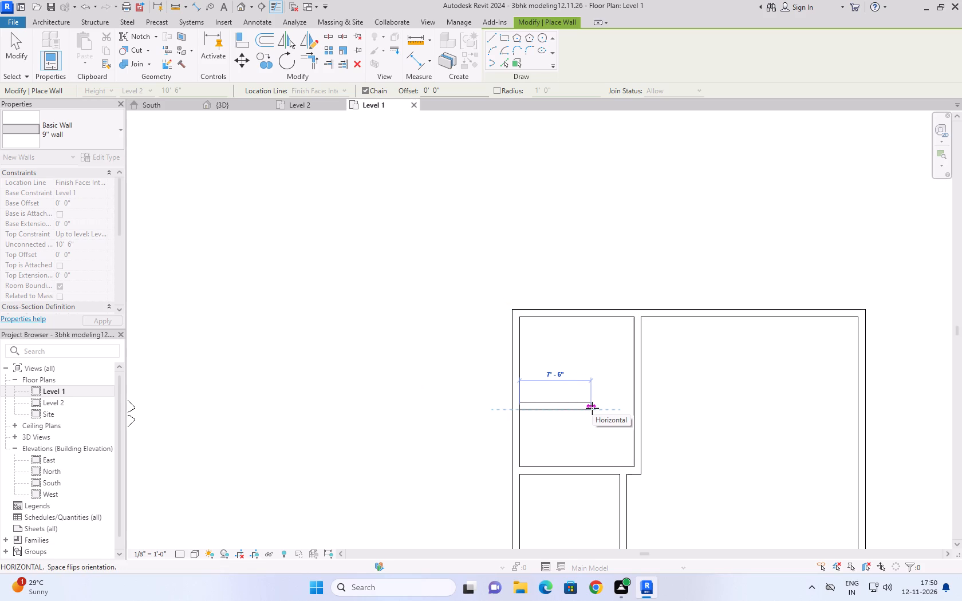
{"action": "left_click", "coordinate": [592, 408]}
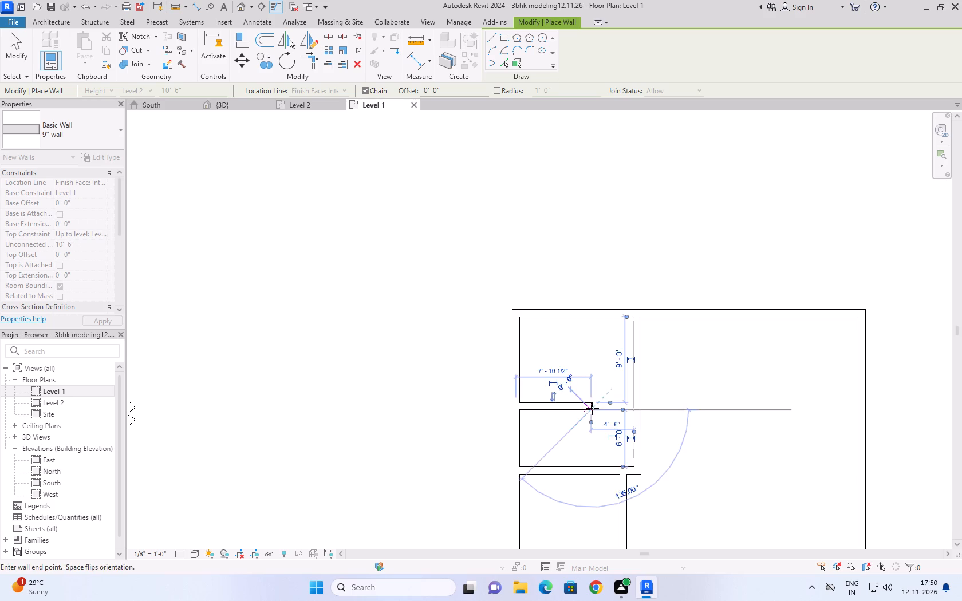
{"action": "left_click", "coordinate": [589, 469]}
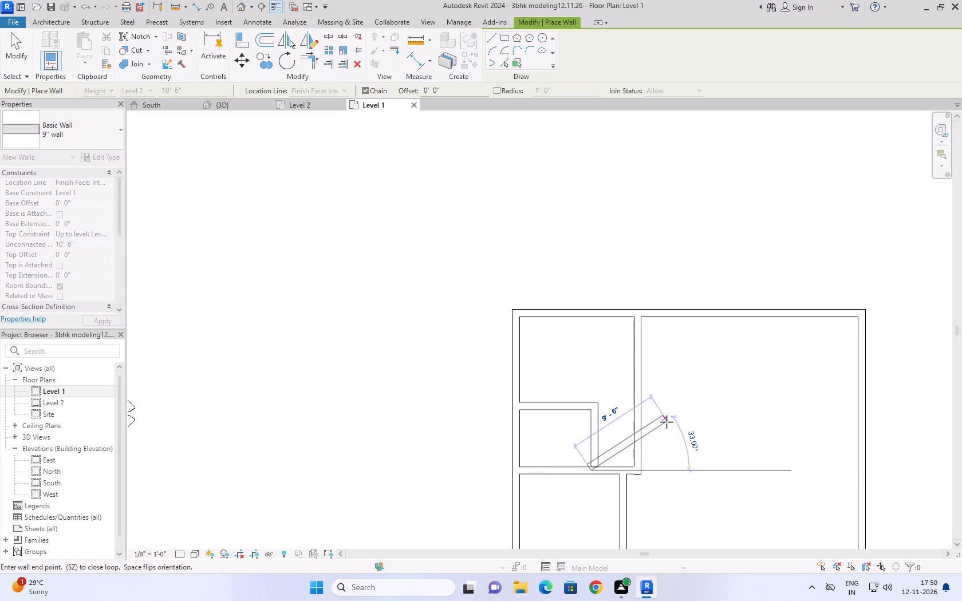
{"action": "key", "text": "Escape"}
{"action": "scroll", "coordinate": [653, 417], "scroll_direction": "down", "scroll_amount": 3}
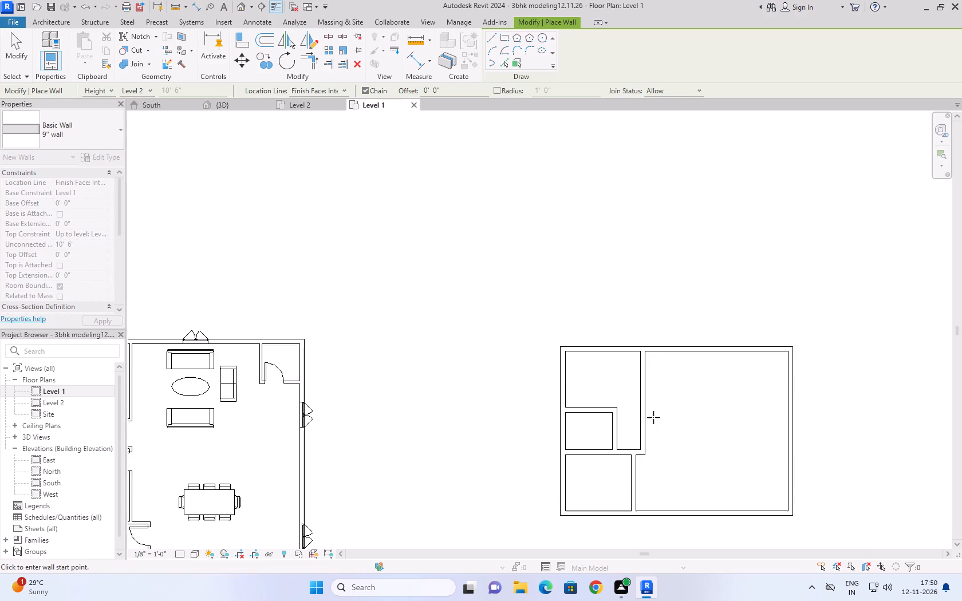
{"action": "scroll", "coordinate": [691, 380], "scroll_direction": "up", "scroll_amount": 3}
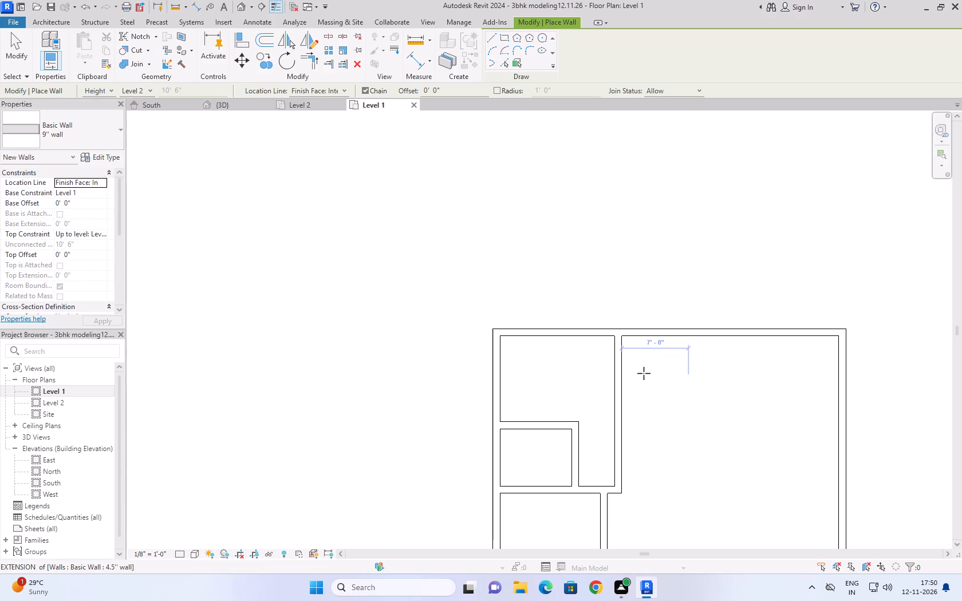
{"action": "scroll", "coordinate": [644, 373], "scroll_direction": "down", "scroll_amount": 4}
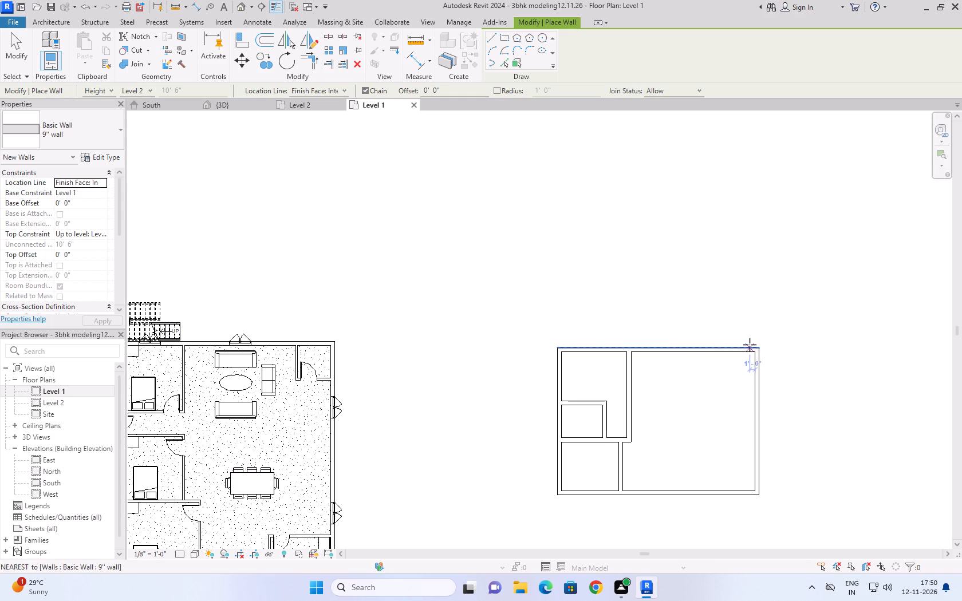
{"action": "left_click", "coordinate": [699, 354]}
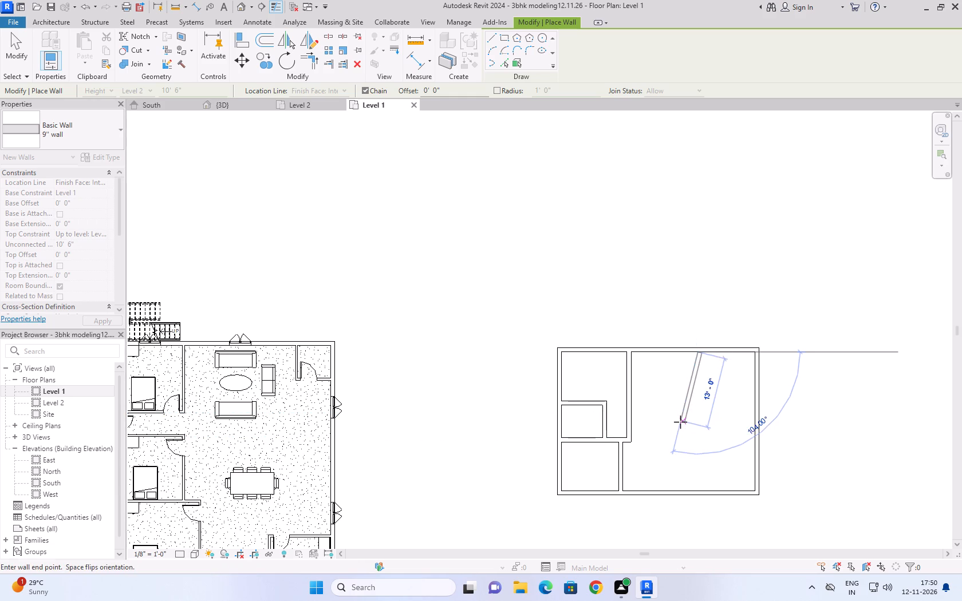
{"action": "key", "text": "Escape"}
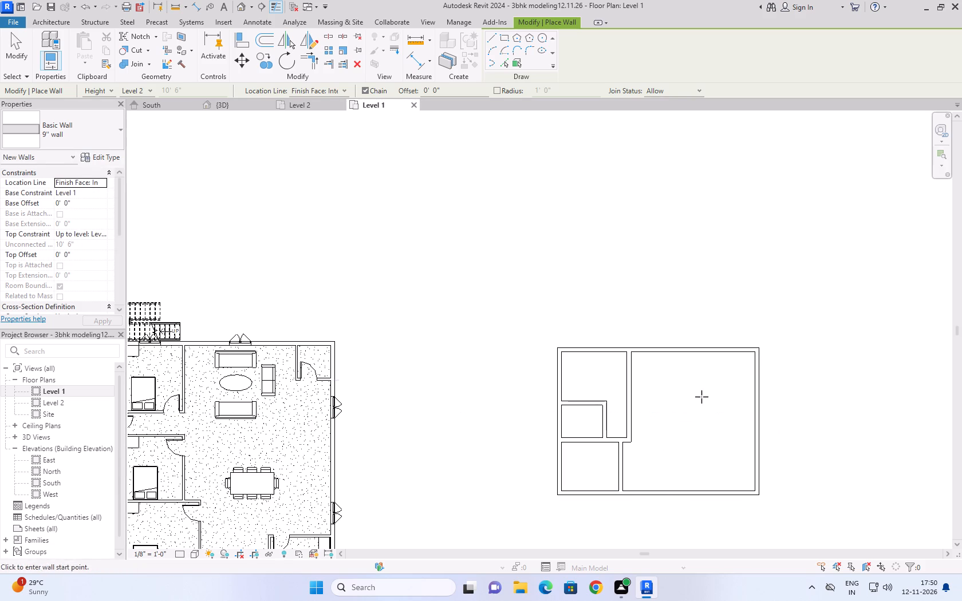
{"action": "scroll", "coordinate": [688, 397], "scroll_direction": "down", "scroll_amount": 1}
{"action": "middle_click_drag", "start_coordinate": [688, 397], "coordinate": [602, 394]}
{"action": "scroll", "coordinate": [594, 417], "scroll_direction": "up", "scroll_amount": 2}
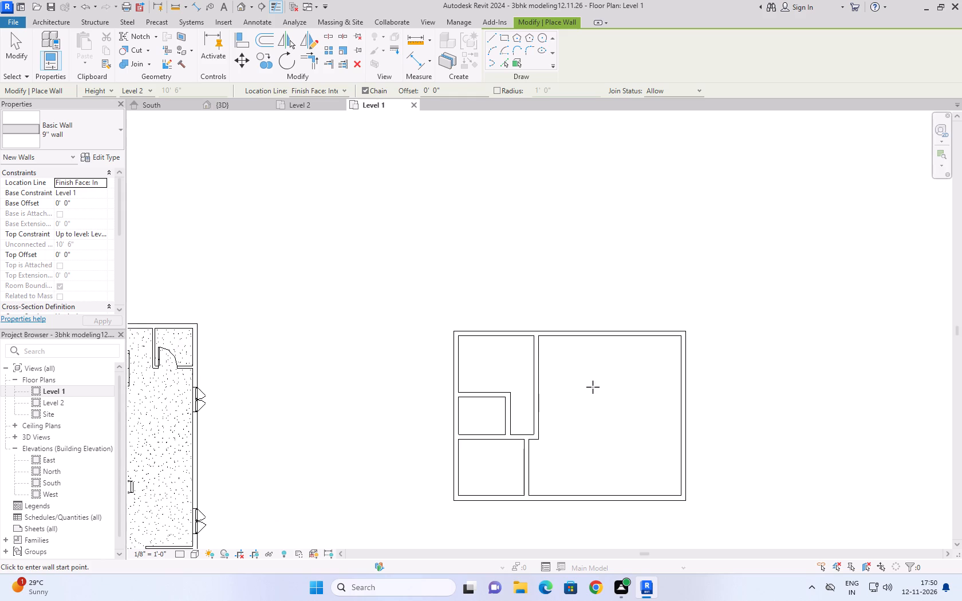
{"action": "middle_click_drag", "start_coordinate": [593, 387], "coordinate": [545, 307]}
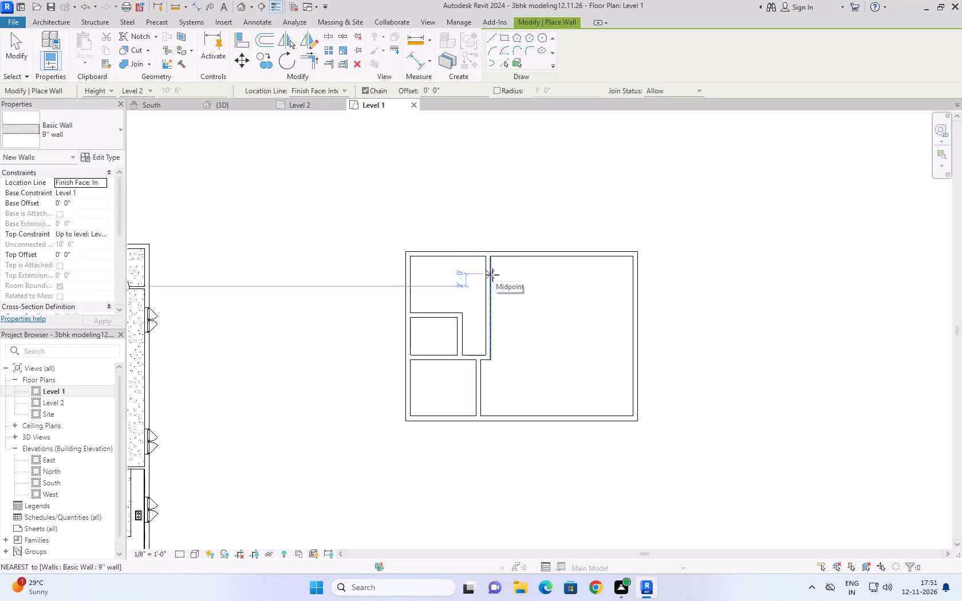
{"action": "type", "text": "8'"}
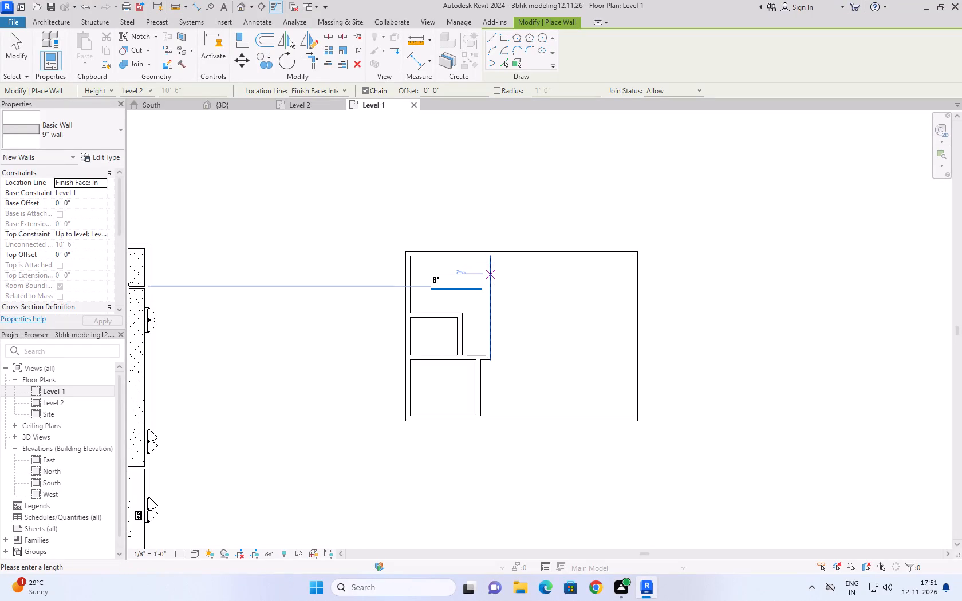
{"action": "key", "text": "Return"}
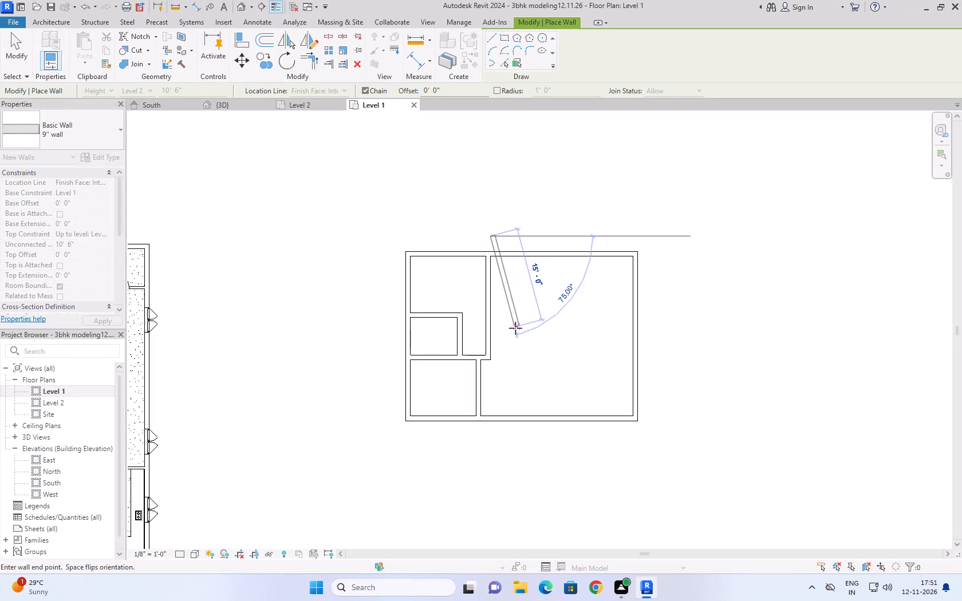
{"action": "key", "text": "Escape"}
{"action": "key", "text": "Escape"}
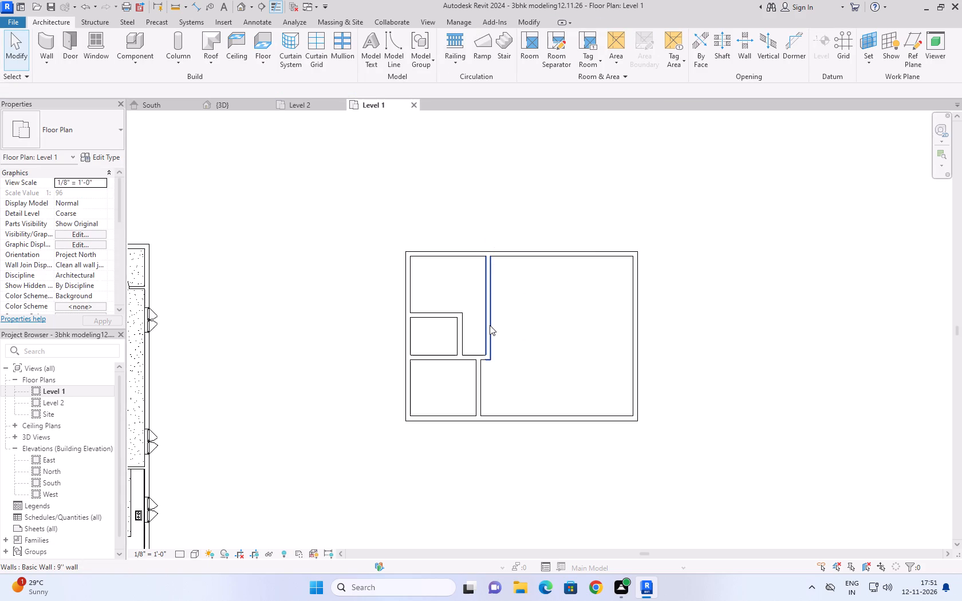
Draw 9" walls from the upper vertical partition's east face, 8' below the north wall, running 7'-6" east and 8' north to that wall.
{"action": "type", "text": "wa"}
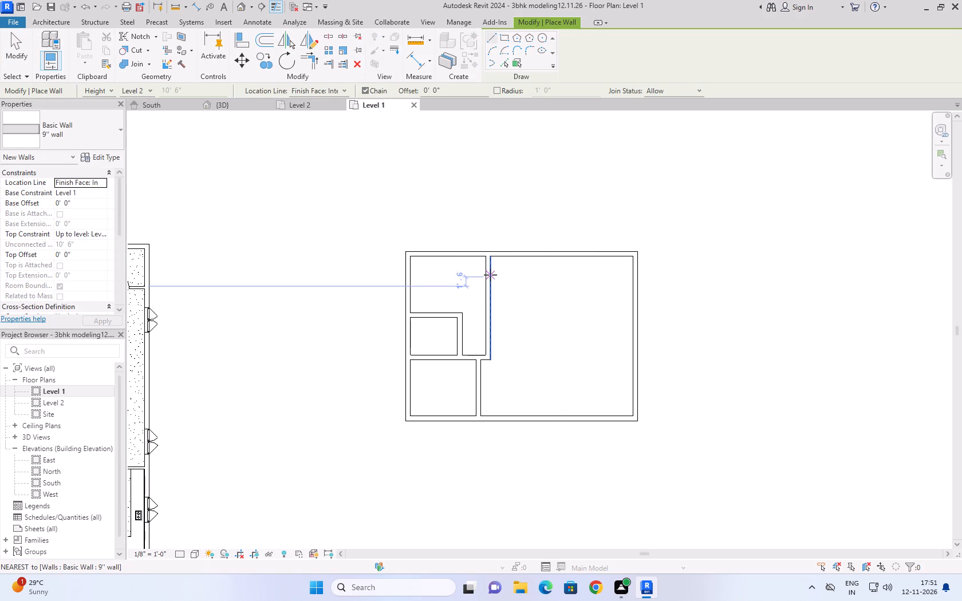
{"action": "type", "text": "8'"}
{"action": "key", "text": "Return"}
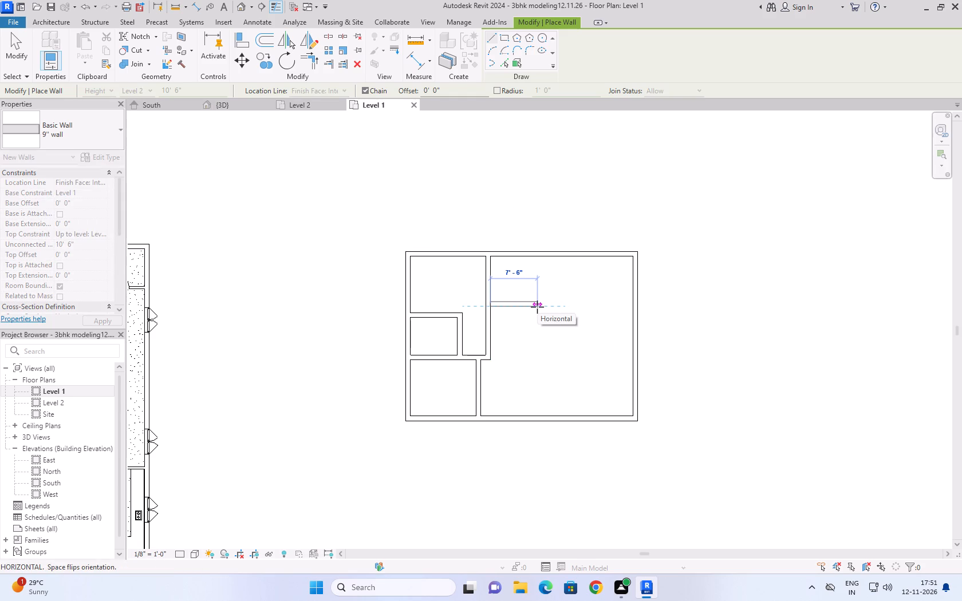
{"action": "left_click", "coordinate": [537, 307]}
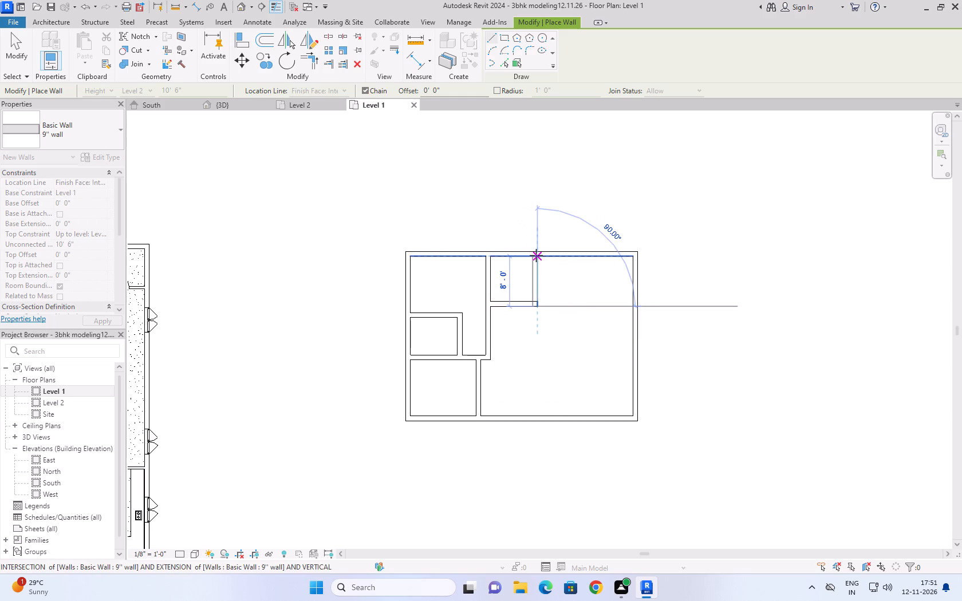
{"action": "left_click", "coordinate": [536, 255]}
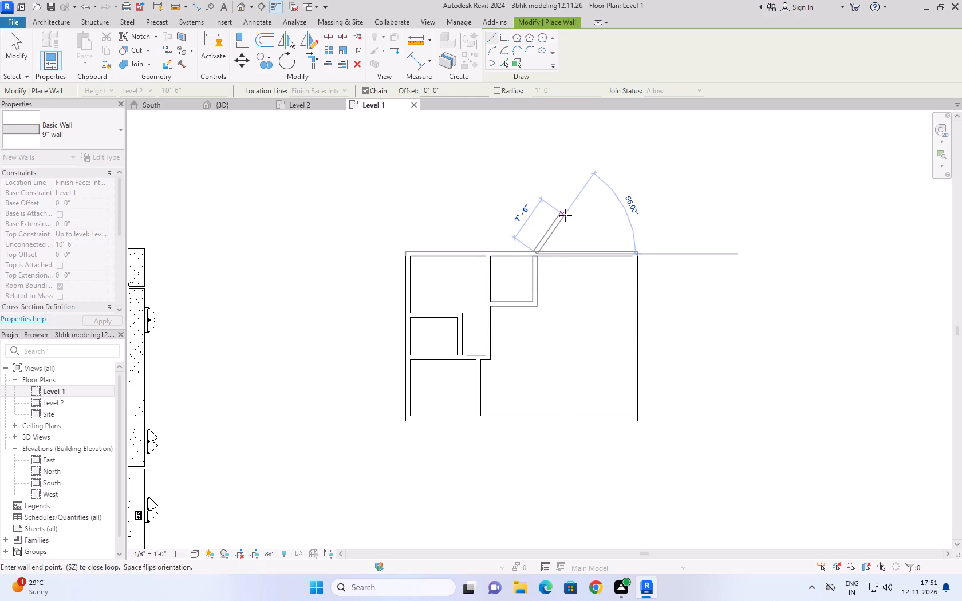
{"action": "key", "text": "Escape"}
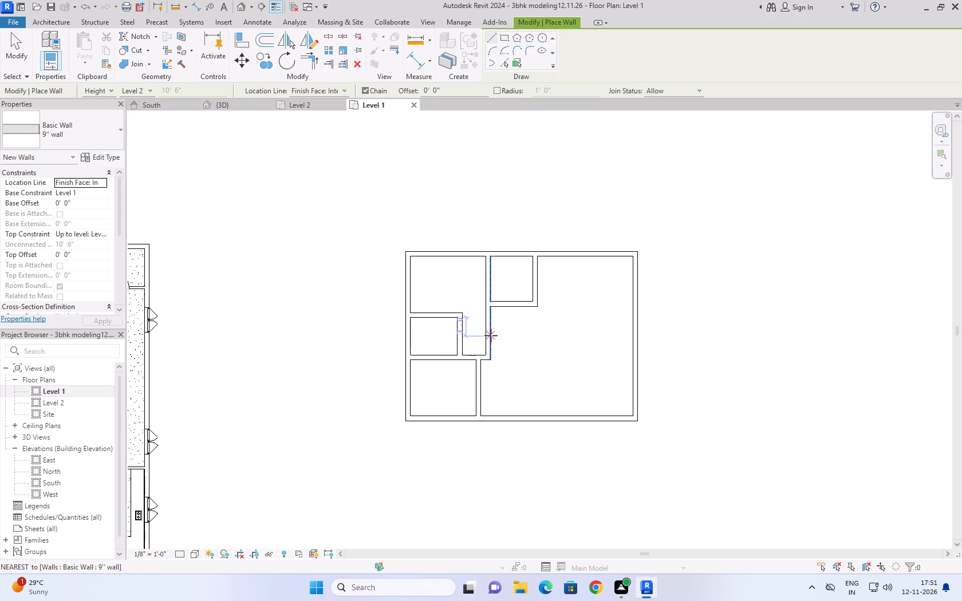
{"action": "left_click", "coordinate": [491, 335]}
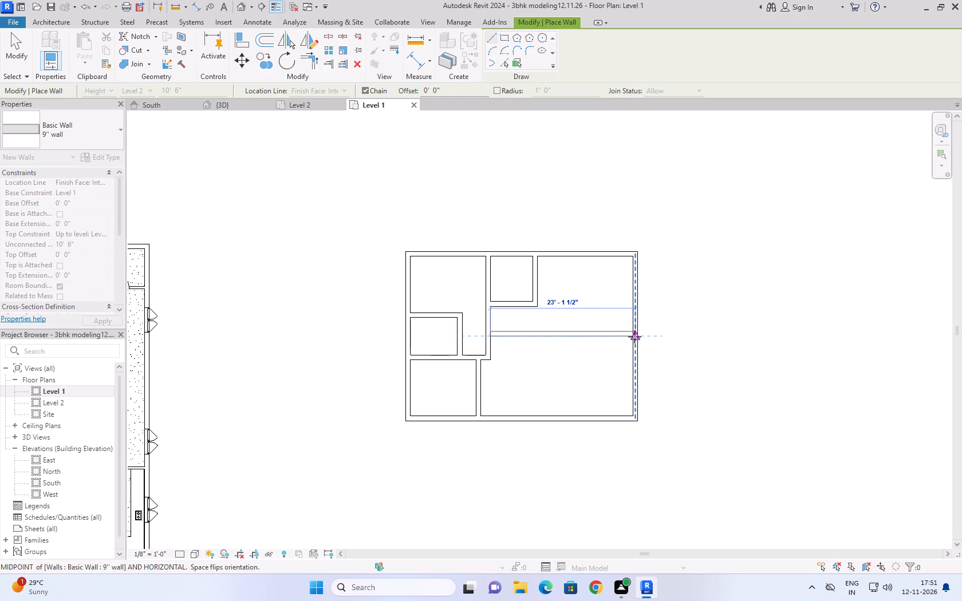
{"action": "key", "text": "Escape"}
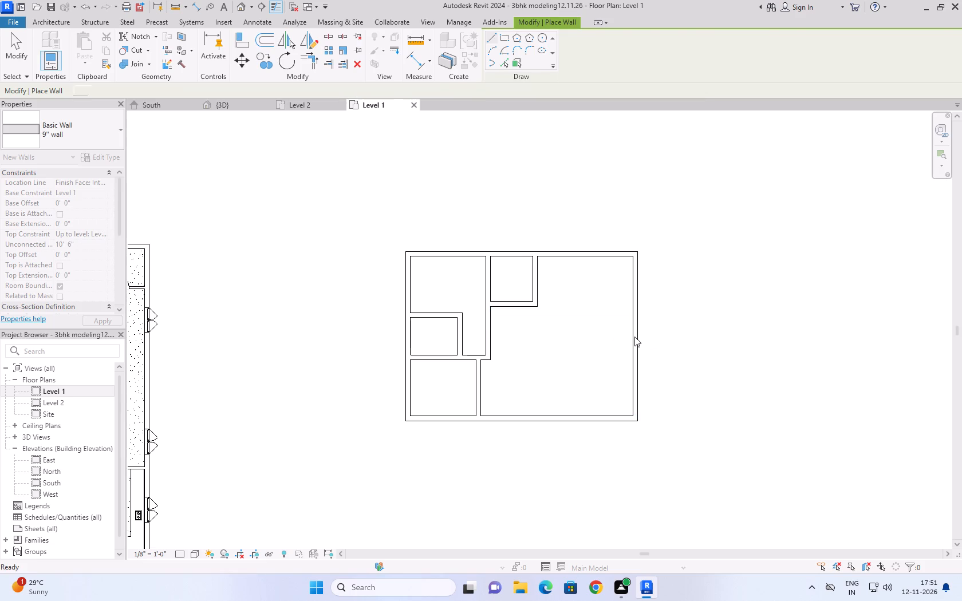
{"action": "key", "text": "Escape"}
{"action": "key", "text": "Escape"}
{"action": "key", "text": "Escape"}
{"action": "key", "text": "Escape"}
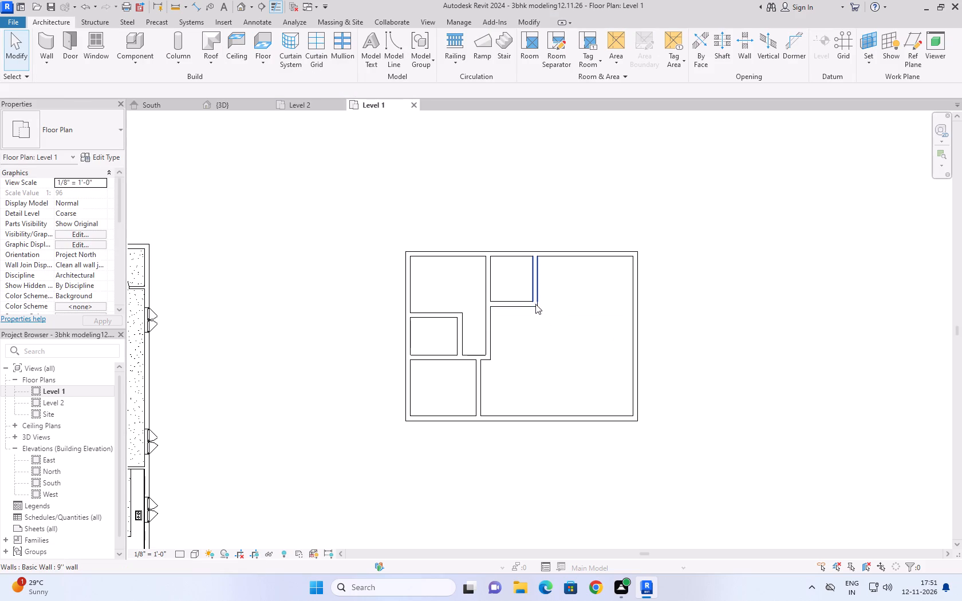
Draw flipped 9" walls from the small north room's southeast corner, running south and about 15'-3" east to the east wall, enclosing the northeast room.
{"action": "type", "text": "wa"}
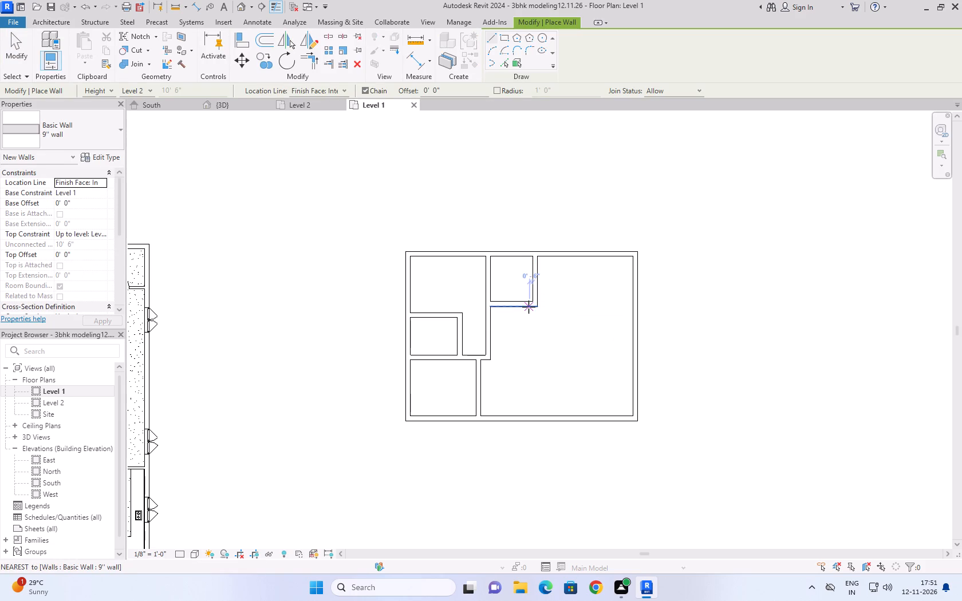
{"action": "left_click", "coordinate": [535, 307]}
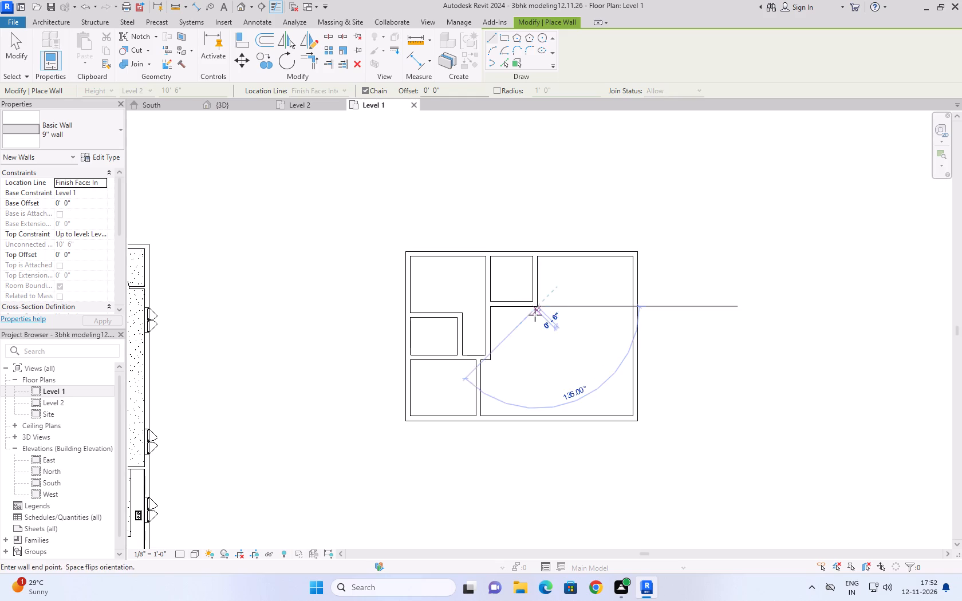
{"action": "key", "text": "space"}
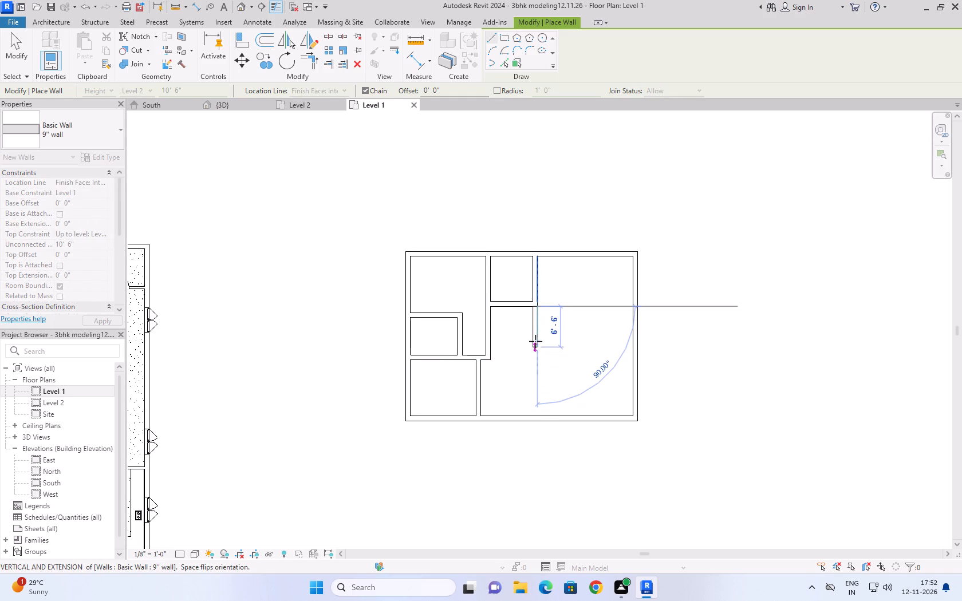
{"action": "left_click", "coordinate": [536, 338]}
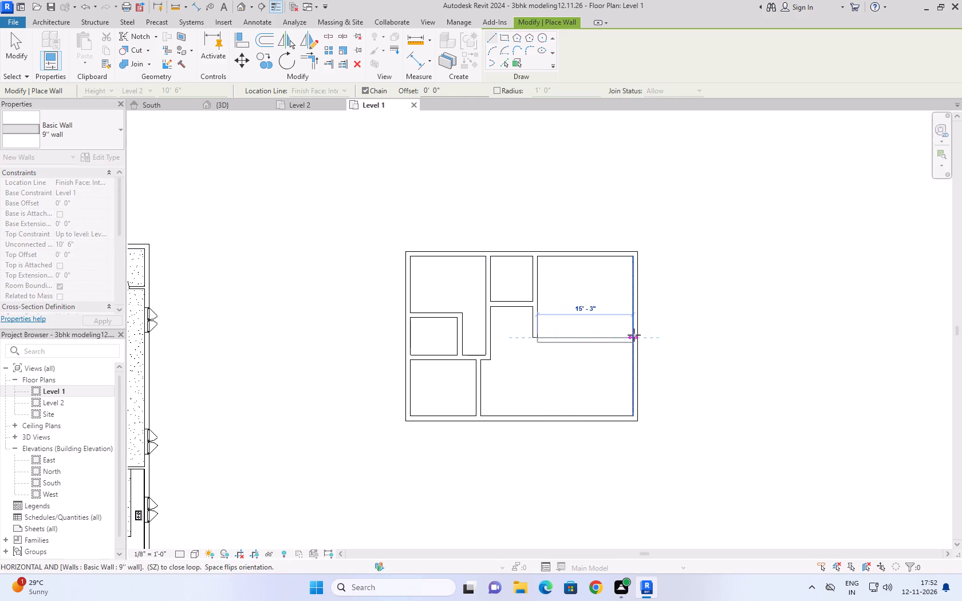
{"action": "left_click", "coordinate": [636, 337]}
{"action": "key", "text": "Escape"}
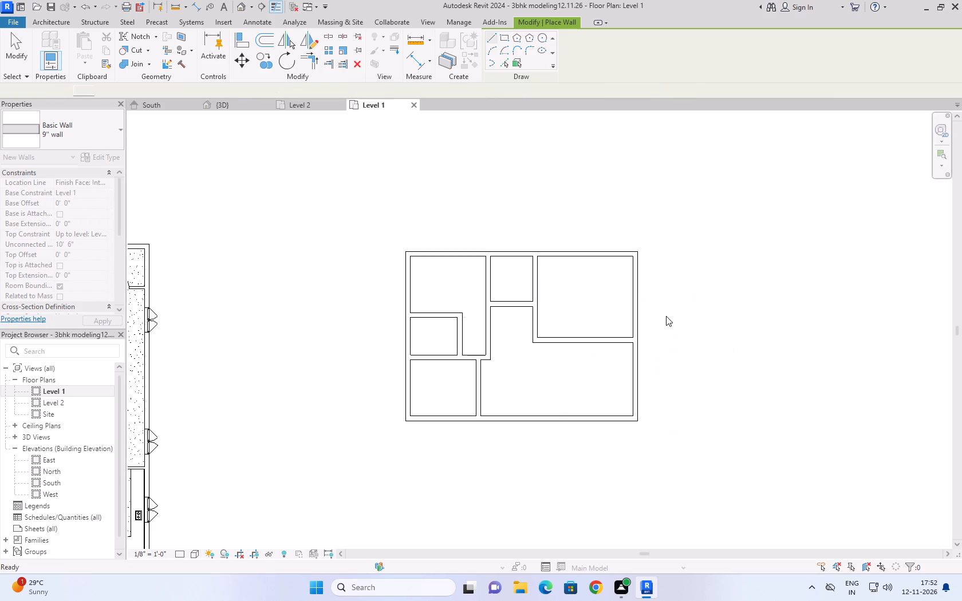
Examine the new rectangular plan's room layout, its partitions and the remaining open area along the south wall.
{"action": "scroll", "coordinate": [592, 296], "scroll_direction": "up", "scroll_amount": 3}
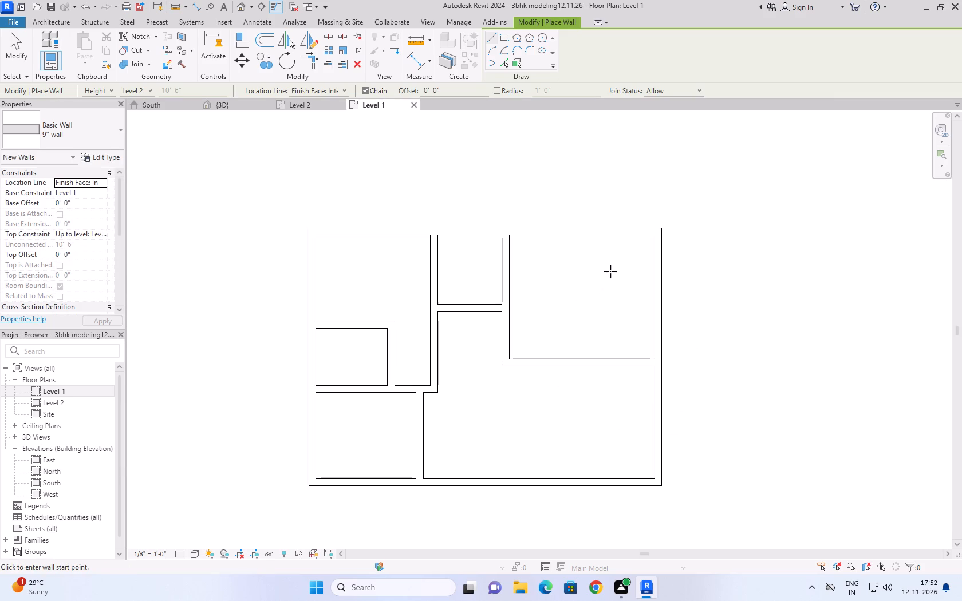
{"action": "scroll", "coordinate": [633, 299], "scroll_direction": "down", "scroll_amount": 2}
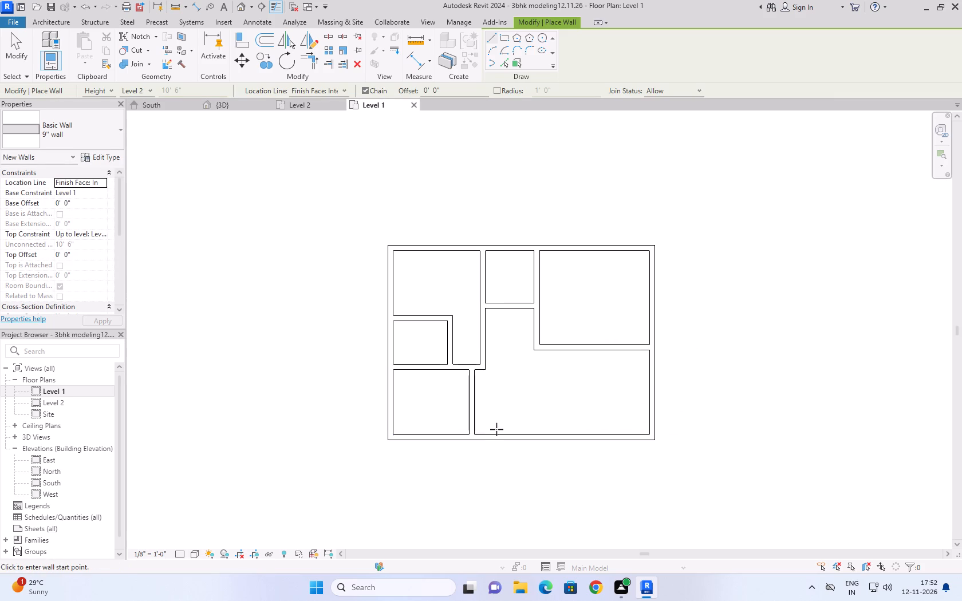
{"action": "scroll", "coordinate": [498, 434], "scroll_direction": "up", "scroll_amount": 2}
{"action": "scroll", "coordinate": [503, 358], "scroll_direction": "up", "scroll_amount": 1}
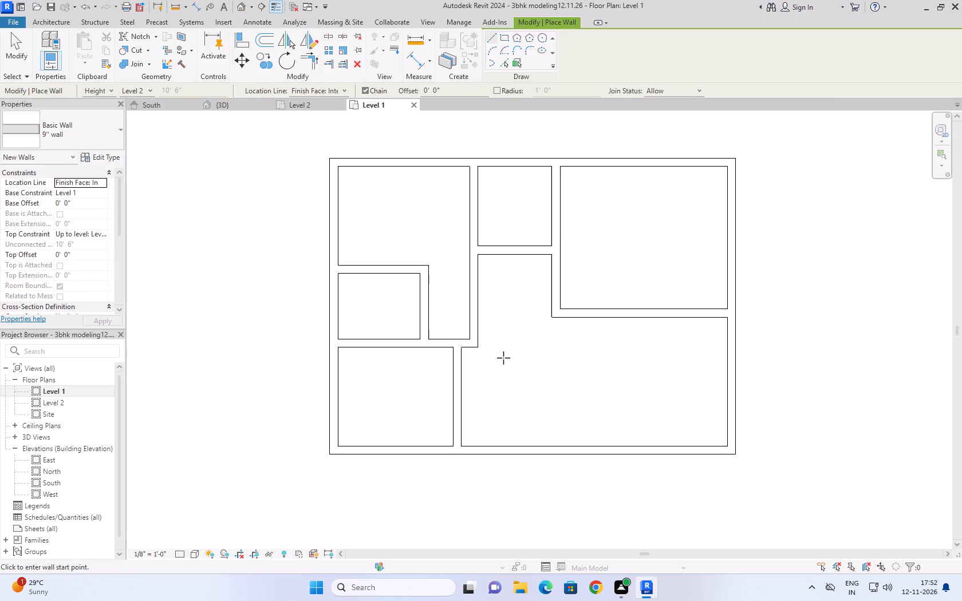
{"action": "middle_click_drag", "start_coordinate": [510, 338], "coordinate": [505, 411]}
{"action": "scroll", "coordinate": [523, 351], "scroll_direction": "down", "scroll_amount": 2}
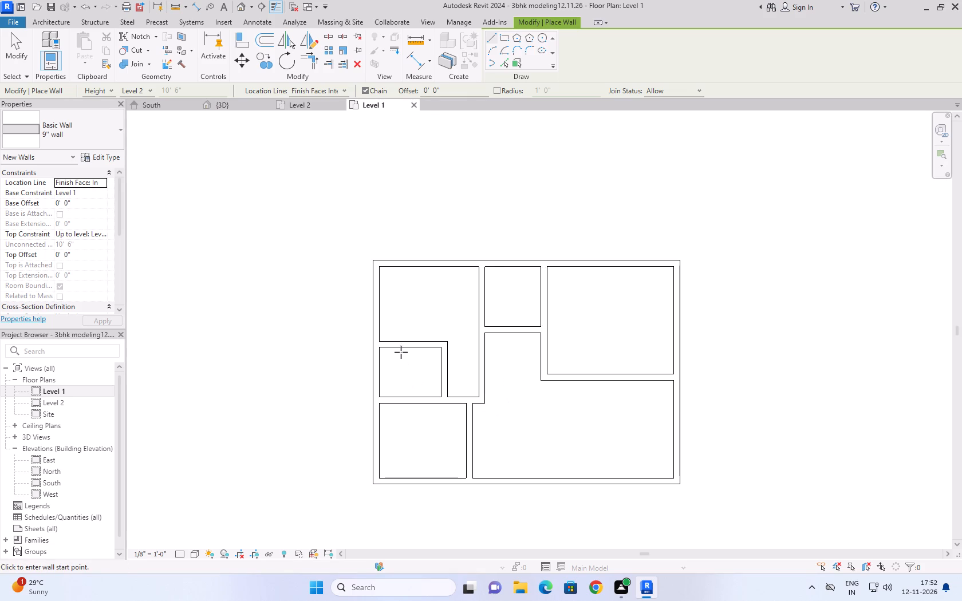
{"action": "scroll", "coordinate": [401, 351], "scroll_direction": "up", "scroll_amount": 4}
{"action": "middle_click_drag", "start_coordinate": [460, 293], "coordinate": [383, 342]}
{"action": "scroll", "coordinate": [399, 313], "scroll_direction": "down", "scroll_amount": 3}
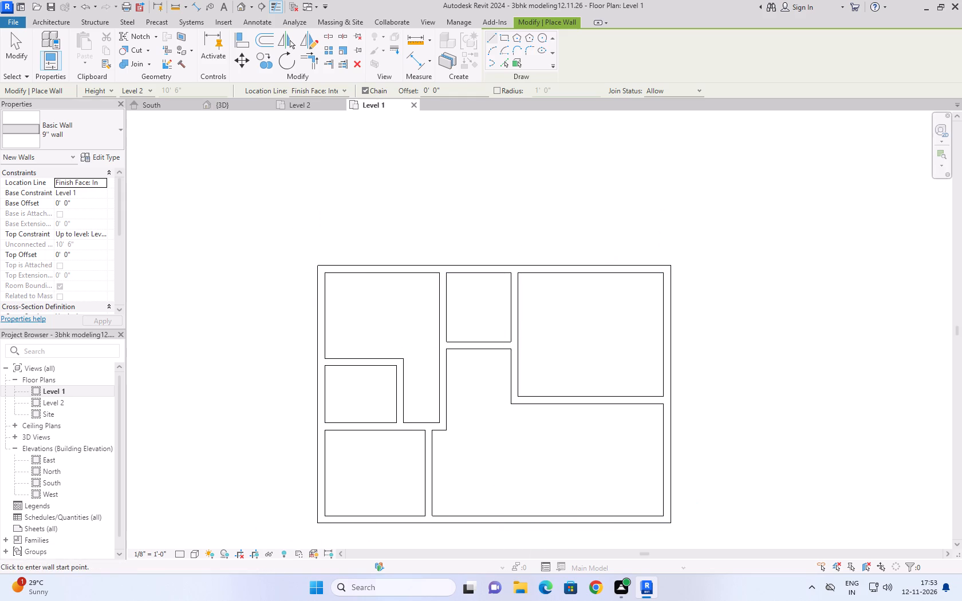
{"action": "scroll", "coordinate": [468, 350], "scroll_direction": "down", "scroll_amount": 4}
{"action": "scroll", "coordinate": [530, 512], "scroll_direction": "up", "scroll_amount": 4}
{"action": "scroll", "coordinate": [539, 448], "scroll_direction": "down", "scroll_amount": 3}
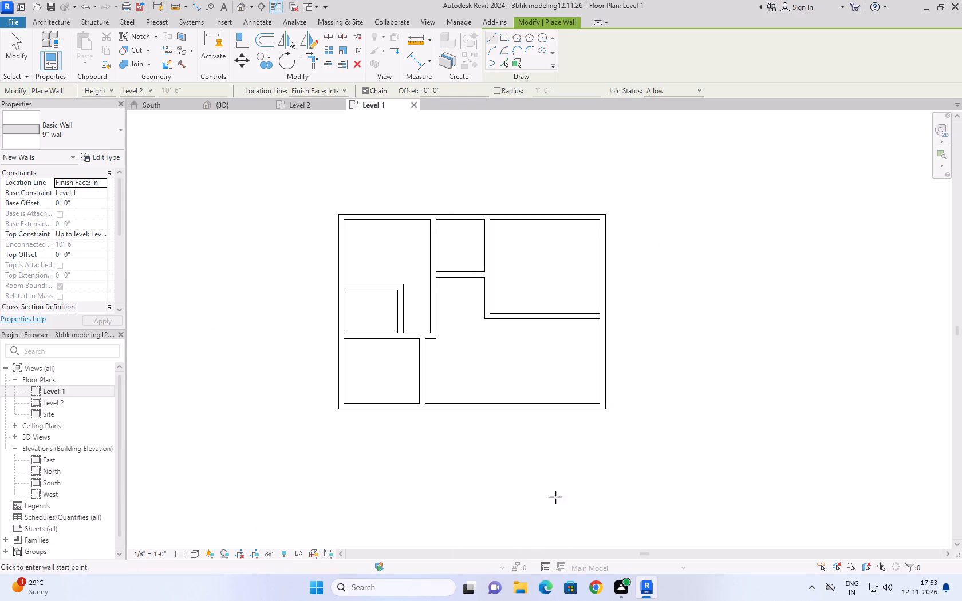
{"action": "scroll", "coordinate": [566, 484], "scroll_direction": "up", "scroll_amount": 3}
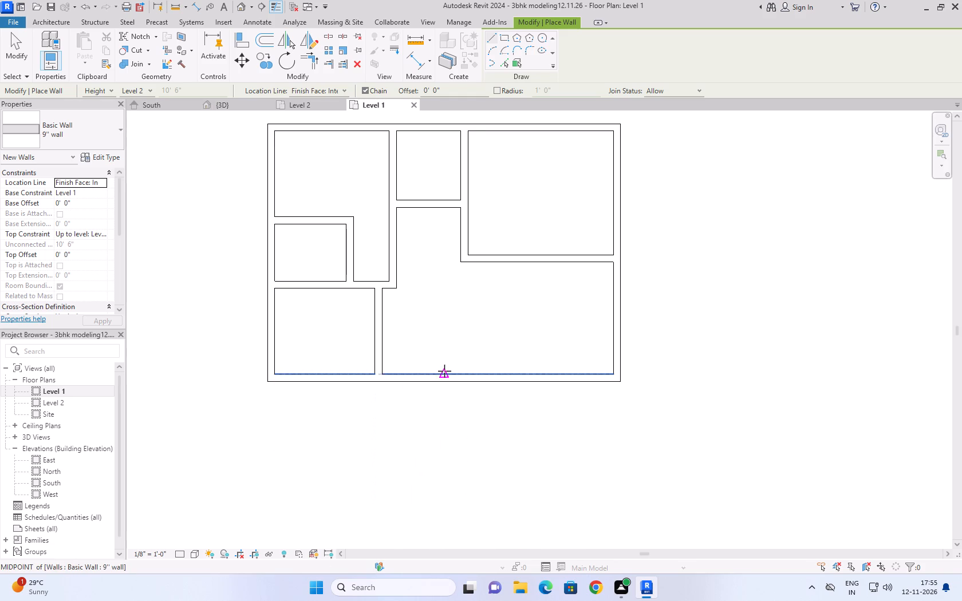
{"action": "scroll", "coordinate": [444, 373], "scroll_direction": "down", "scroll_amount": 2}
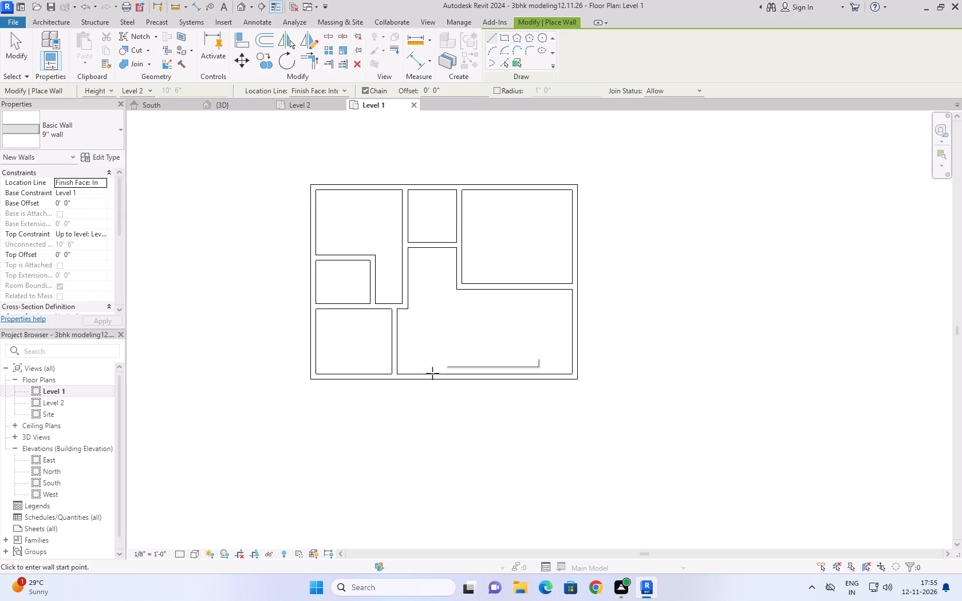
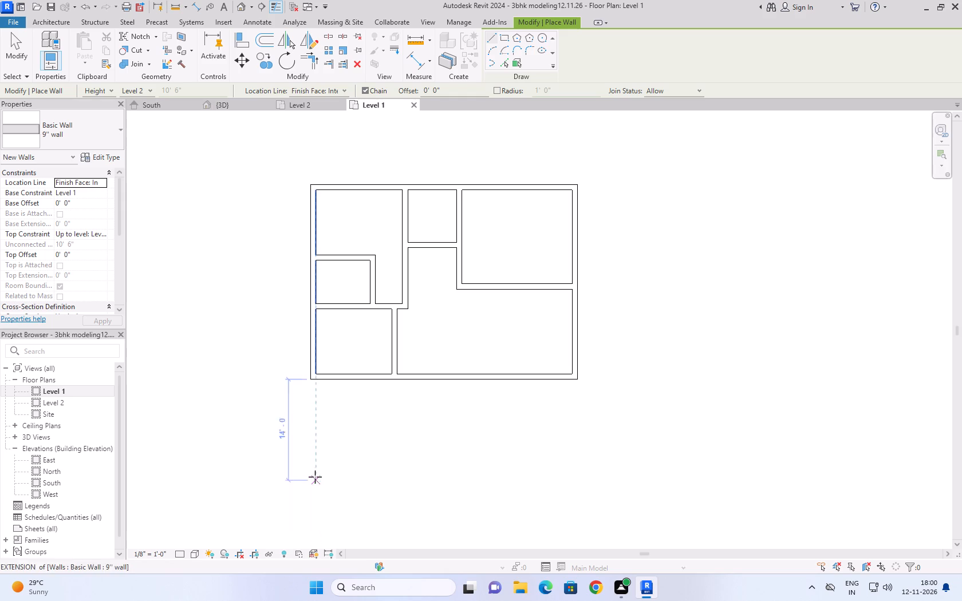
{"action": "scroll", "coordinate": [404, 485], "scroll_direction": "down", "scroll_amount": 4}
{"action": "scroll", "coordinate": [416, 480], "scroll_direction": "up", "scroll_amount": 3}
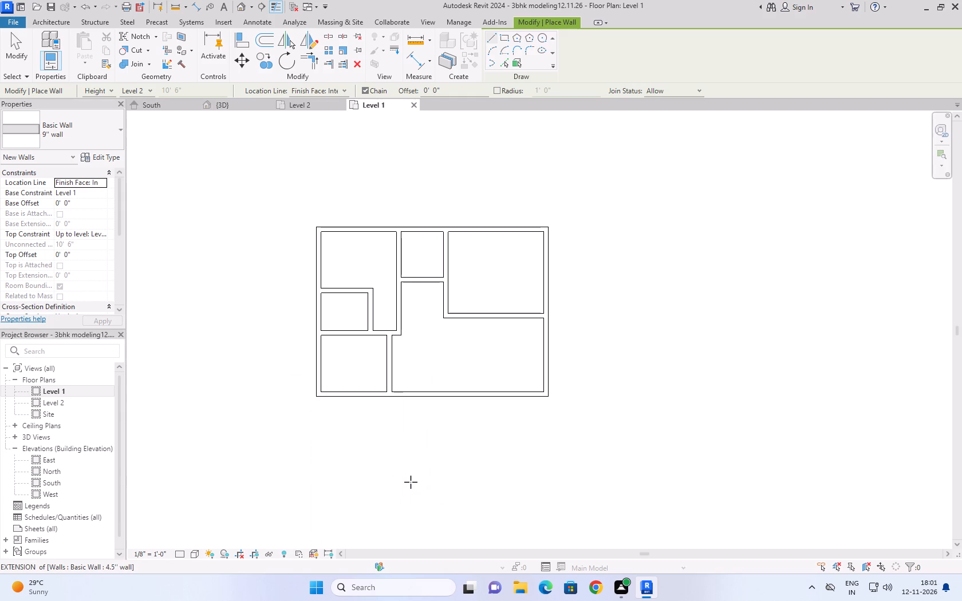
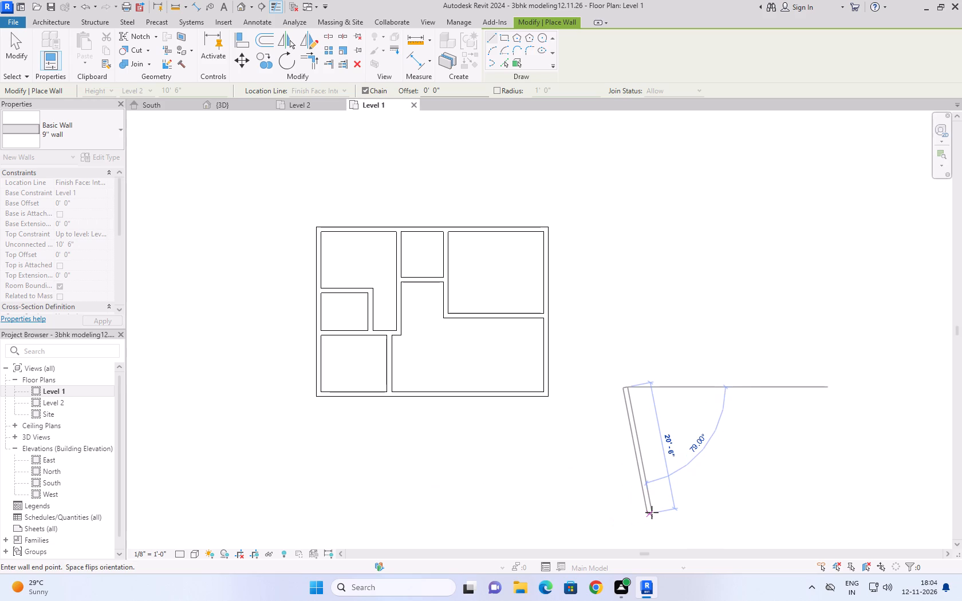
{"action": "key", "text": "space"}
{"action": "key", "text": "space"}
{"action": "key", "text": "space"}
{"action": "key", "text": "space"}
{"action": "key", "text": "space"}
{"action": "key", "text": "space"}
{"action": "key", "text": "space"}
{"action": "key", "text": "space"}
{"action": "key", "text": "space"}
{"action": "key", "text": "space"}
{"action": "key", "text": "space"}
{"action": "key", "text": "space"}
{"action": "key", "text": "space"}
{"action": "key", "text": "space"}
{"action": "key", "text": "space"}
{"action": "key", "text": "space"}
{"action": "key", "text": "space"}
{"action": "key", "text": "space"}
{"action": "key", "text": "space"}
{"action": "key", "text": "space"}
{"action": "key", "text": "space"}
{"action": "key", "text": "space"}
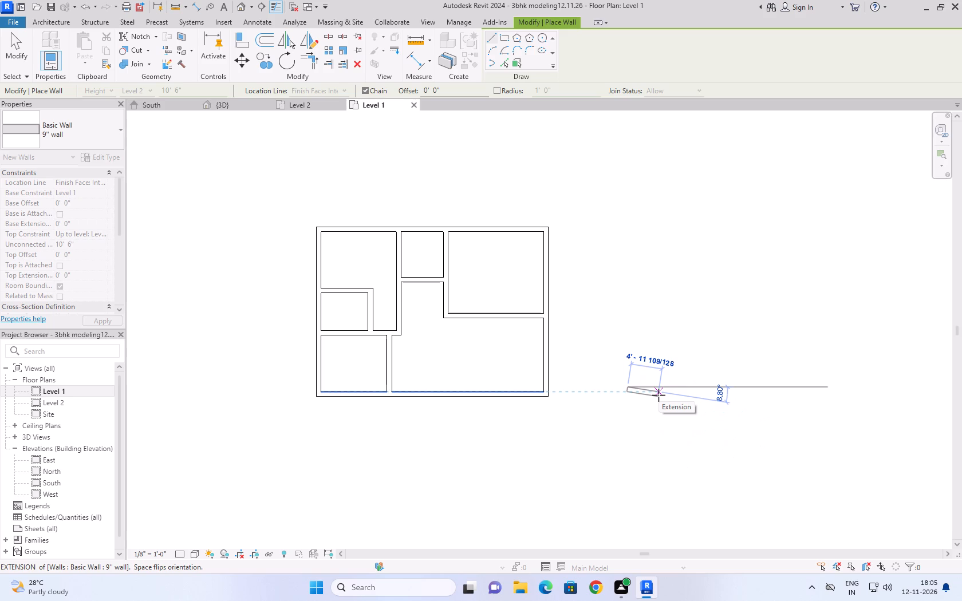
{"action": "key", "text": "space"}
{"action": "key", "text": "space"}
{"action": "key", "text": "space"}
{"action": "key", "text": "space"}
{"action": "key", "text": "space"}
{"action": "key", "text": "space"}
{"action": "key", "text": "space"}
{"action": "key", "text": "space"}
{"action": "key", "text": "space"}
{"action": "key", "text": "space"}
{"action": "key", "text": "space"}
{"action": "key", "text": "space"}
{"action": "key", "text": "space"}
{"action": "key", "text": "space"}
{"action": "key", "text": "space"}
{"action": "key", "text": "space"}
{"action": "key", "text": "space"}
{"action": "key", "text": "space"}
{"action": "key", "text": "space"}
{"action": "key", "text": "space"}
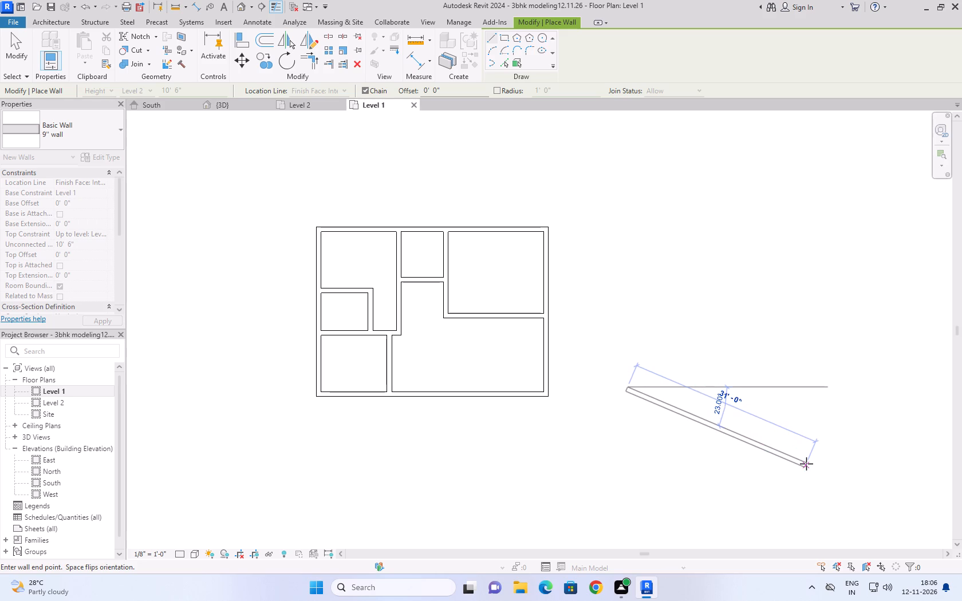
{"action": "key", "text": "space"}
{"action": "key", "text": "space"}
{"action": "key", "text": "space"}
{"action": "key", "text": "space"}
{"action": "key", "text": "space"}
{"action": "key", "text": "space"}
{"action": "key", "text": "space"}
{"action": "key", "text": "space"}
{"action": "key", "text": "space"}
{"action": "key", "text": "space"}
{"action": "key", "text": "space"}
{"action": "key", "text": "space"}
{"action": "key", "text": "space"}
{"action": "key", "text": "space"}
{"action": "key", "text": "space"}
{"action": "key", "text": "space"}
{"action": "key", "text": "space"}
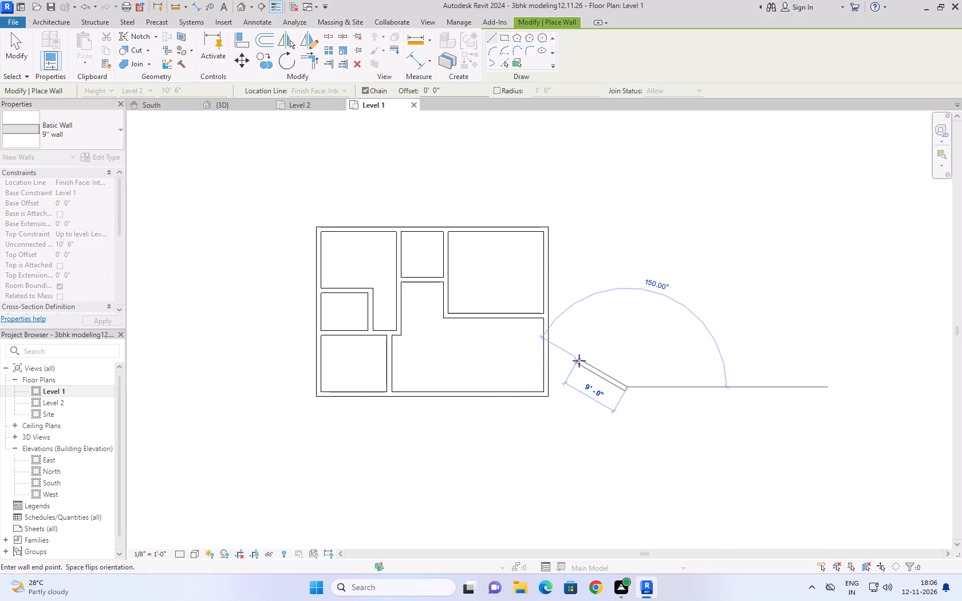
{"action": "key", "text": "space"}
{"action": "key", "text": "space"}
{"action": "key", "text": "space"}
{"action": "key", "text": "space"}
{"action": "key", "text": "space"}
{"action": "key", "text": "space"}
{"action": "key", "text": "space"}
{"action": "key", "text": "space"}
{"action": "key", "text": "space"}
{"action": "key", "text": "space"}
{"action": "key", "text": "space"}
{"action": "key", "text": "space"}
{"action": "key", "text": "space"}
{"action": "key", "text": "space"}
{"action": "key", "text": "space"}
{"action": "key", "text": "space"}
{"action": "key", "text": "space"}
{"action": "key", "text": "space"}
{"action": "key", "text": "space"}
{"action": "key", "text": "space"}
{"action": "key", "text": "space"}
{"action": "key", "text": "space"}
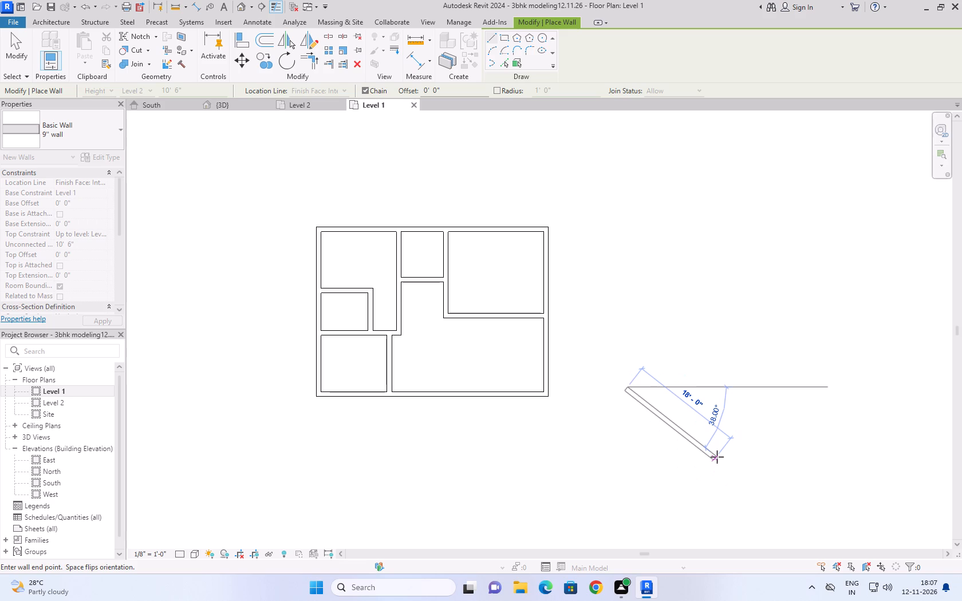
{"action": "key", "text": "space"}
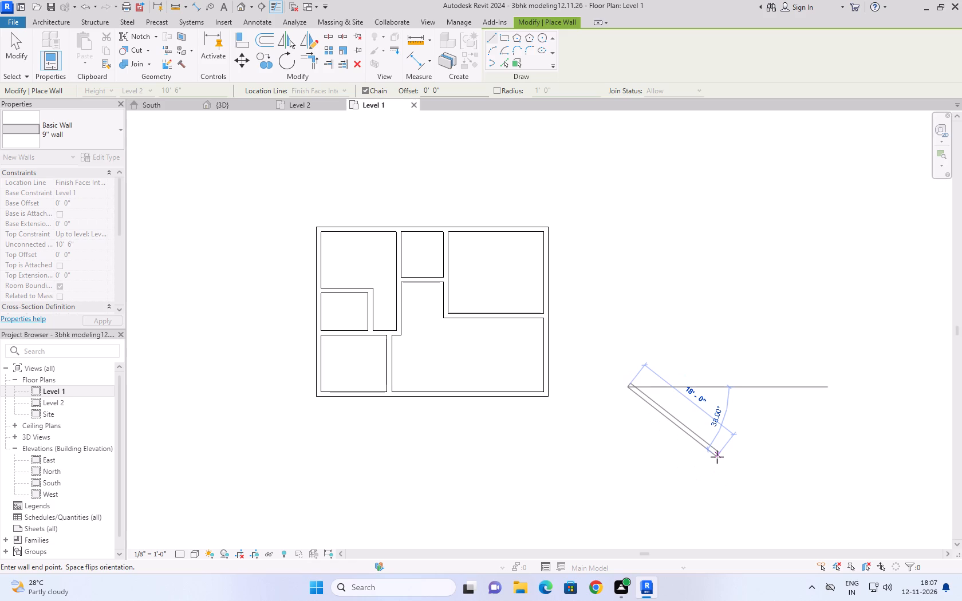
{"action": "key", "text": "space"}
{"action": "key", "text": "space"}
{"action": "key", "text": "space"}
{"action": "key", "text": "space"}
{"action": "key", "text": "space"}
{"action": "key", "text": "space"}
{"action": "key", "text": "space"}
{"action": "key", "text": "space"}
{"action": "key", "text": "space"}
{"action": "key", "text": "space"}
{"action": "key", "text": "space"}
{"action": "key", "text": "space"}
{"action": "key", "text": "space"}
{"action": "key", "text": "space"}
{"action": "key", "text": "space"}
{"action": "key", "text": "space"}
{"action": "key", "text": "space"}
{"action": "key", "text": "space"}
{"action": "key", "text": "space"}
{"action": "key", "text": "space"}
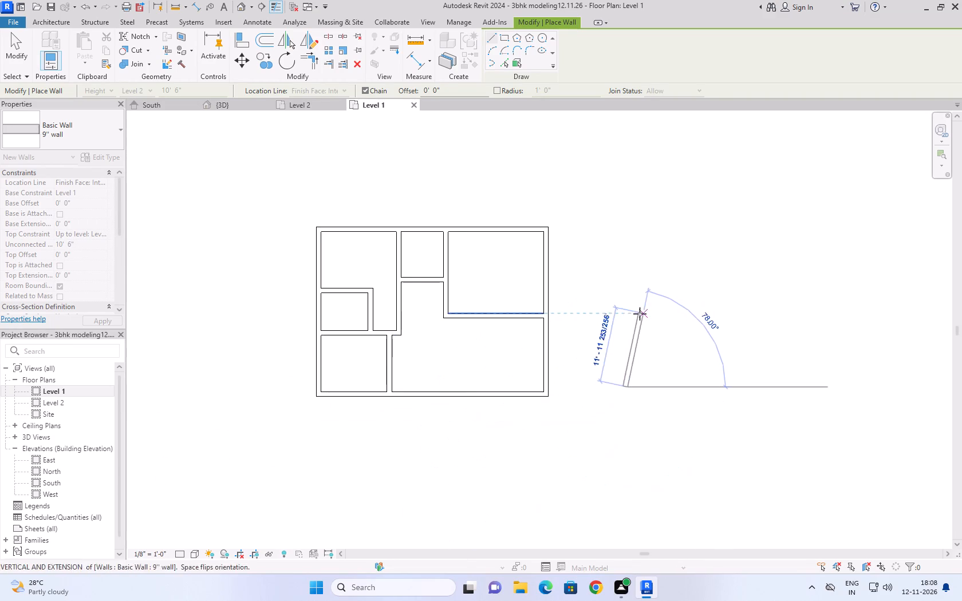
Draw a chain of three connected 9" walls east of the house plan, the first about 12' long at 78°.
{"action": "left_click", "coordinate": [639, 314]}
{"action": "left_click", "coordinate": [708, 307]}
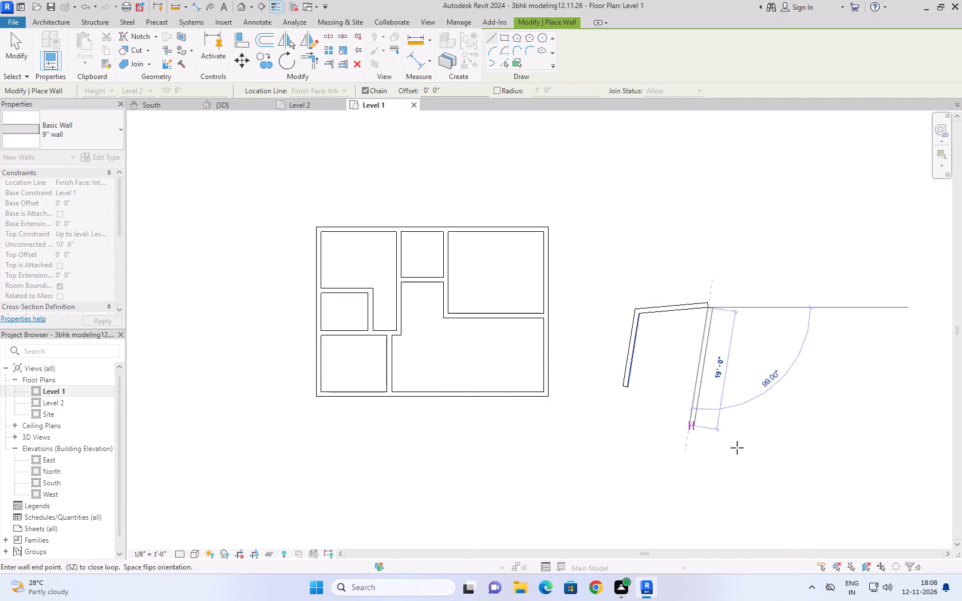
{"action": "left_click", "coordinate": [786, 381]}
{"action": "left_click", "coordinate": [10, 48]}
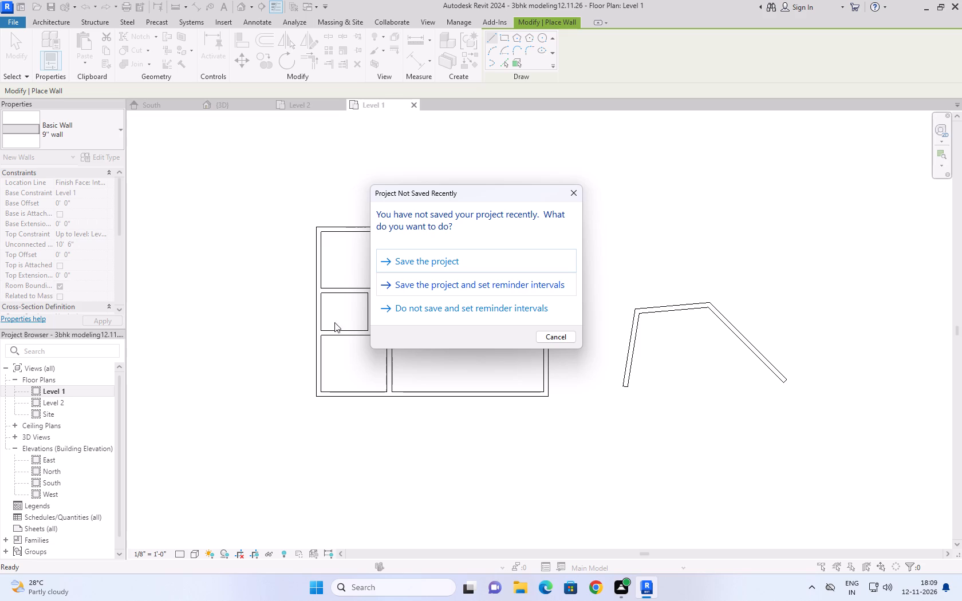
Save the project without setting reminder intervals.
{"action": "left_click", "coordinate": [439, 259]}
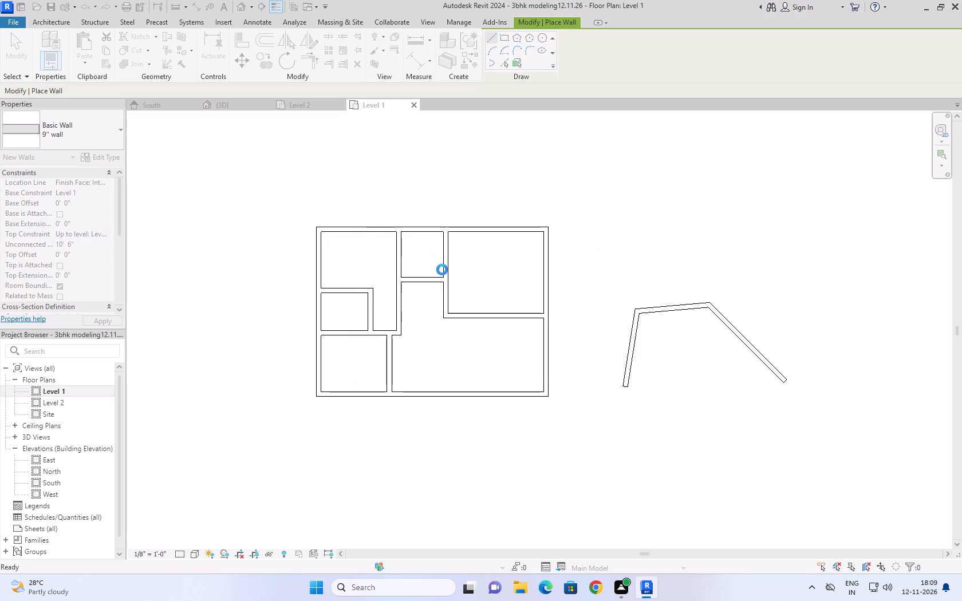
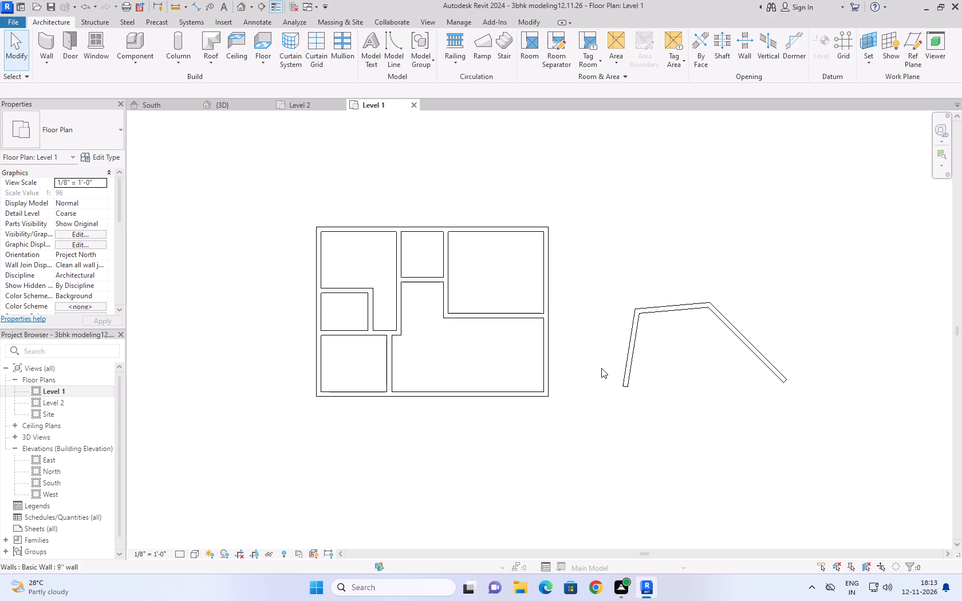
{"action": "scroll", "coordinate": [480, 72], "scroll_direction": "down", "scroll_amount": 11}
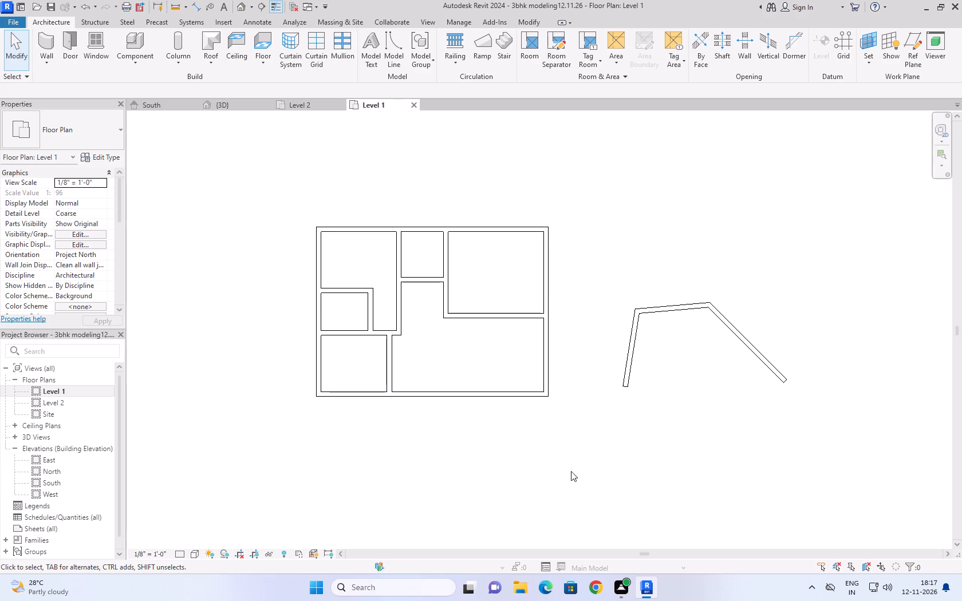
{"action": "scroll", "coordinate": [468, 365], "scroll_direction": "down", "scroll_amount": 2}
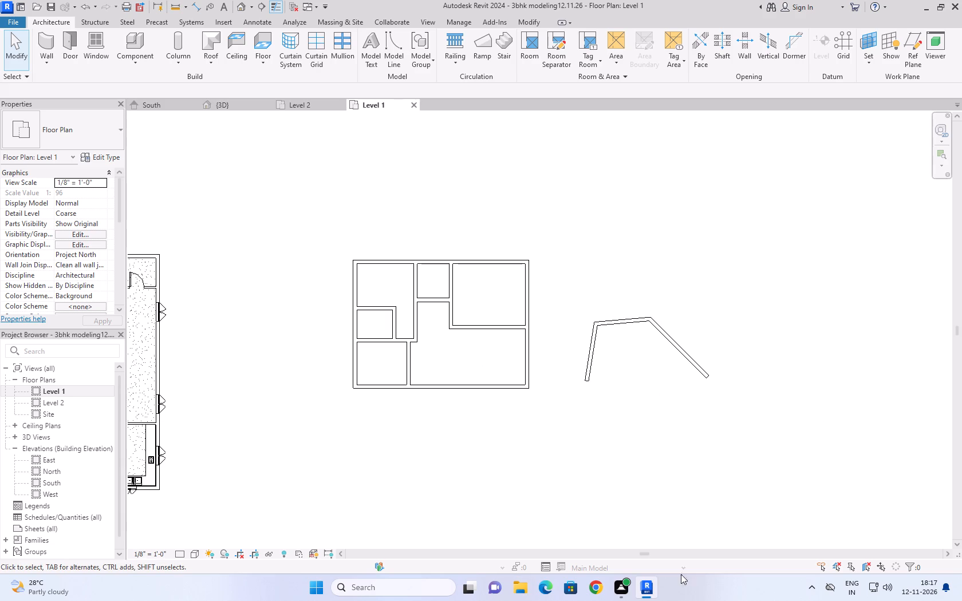
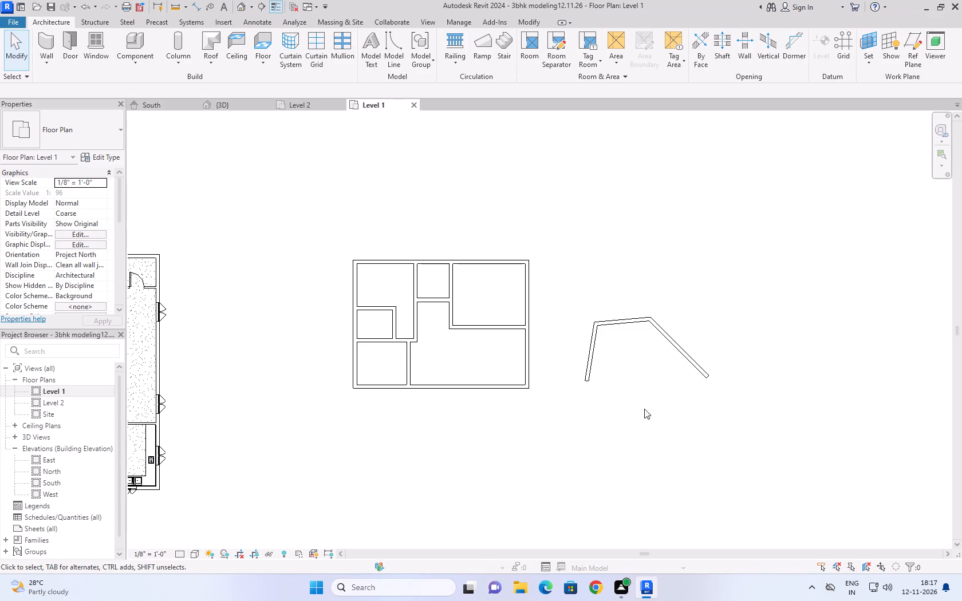
Delete the three connected trial walls standing beside the 3BHK house plan on Level 1.
{"action": "scroll", "coordinate": [546, 352], "scroll_direction": "down", "scroll_amount": 1}
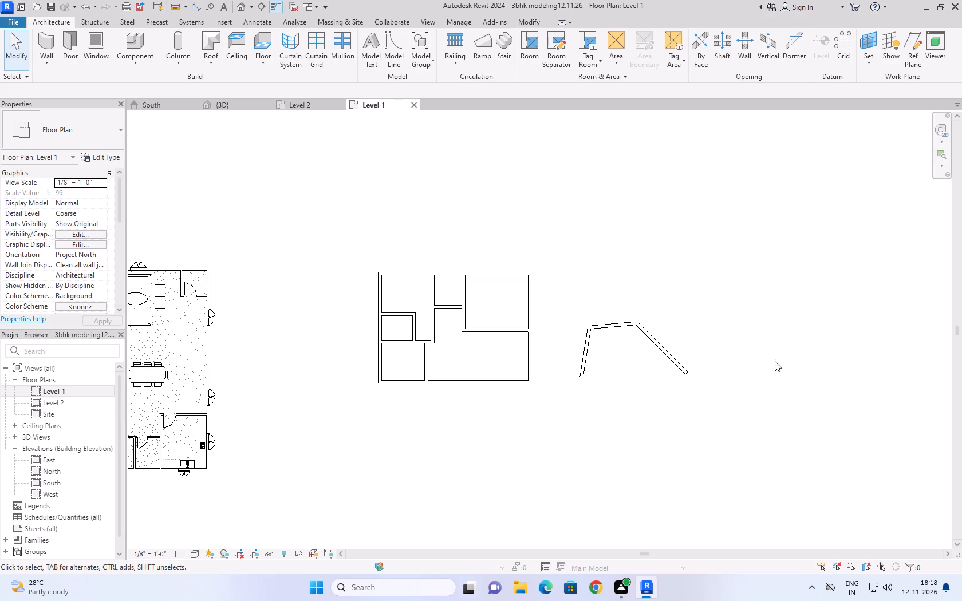
{"action": "left_click_drag", "start_coordinate": [568, 296], "coordinate": [733, 421]}
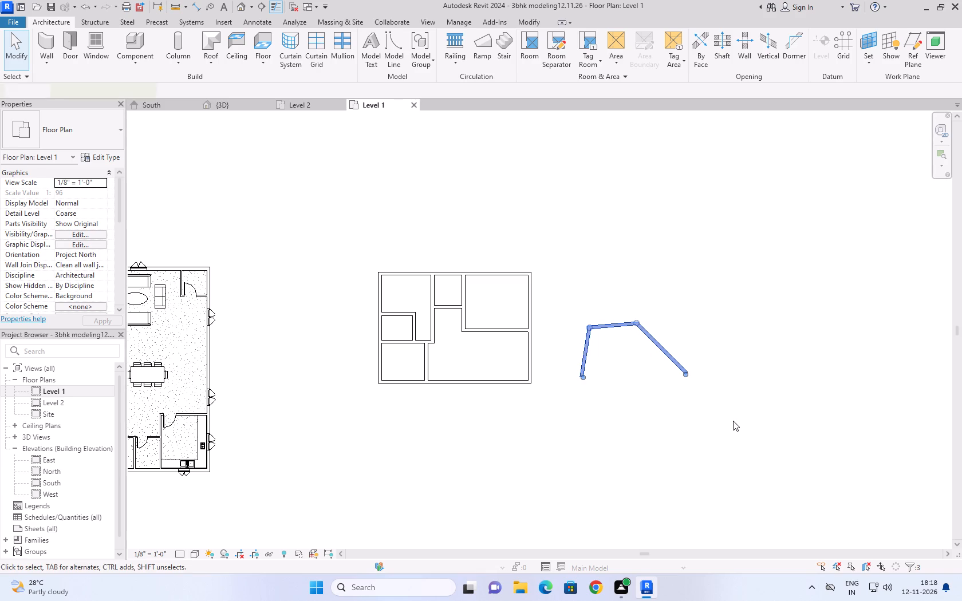
{"action": "key", "text": "Delete"}
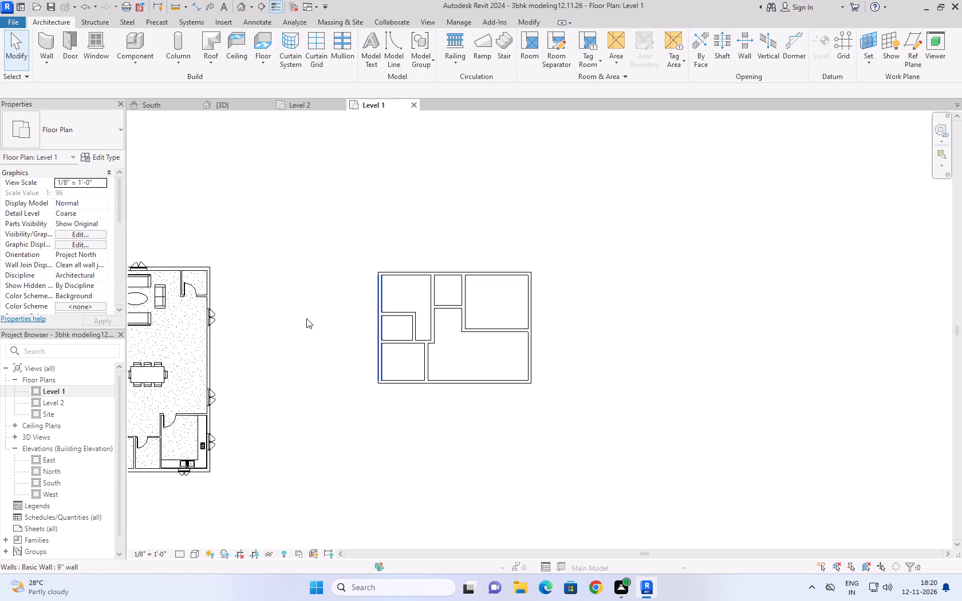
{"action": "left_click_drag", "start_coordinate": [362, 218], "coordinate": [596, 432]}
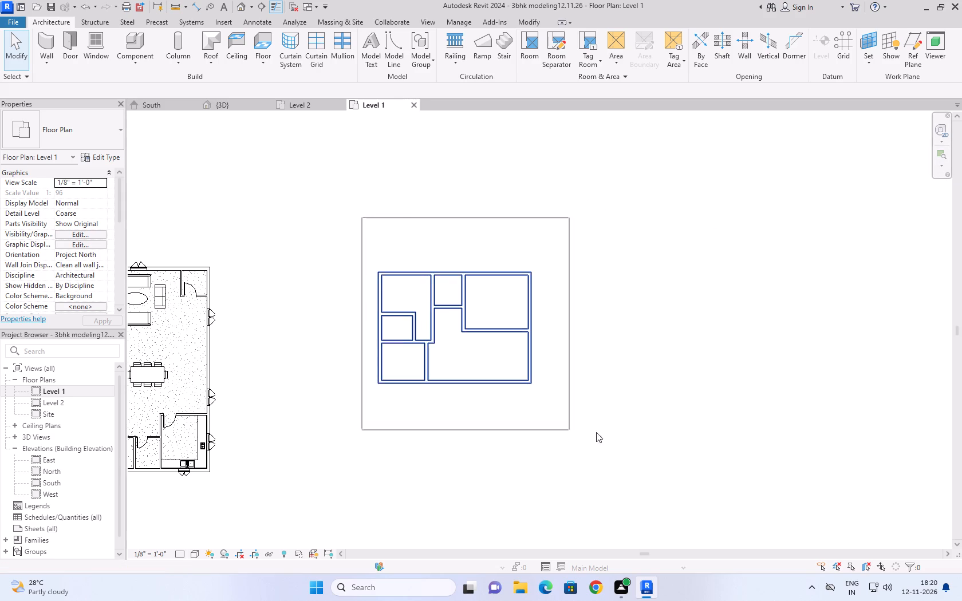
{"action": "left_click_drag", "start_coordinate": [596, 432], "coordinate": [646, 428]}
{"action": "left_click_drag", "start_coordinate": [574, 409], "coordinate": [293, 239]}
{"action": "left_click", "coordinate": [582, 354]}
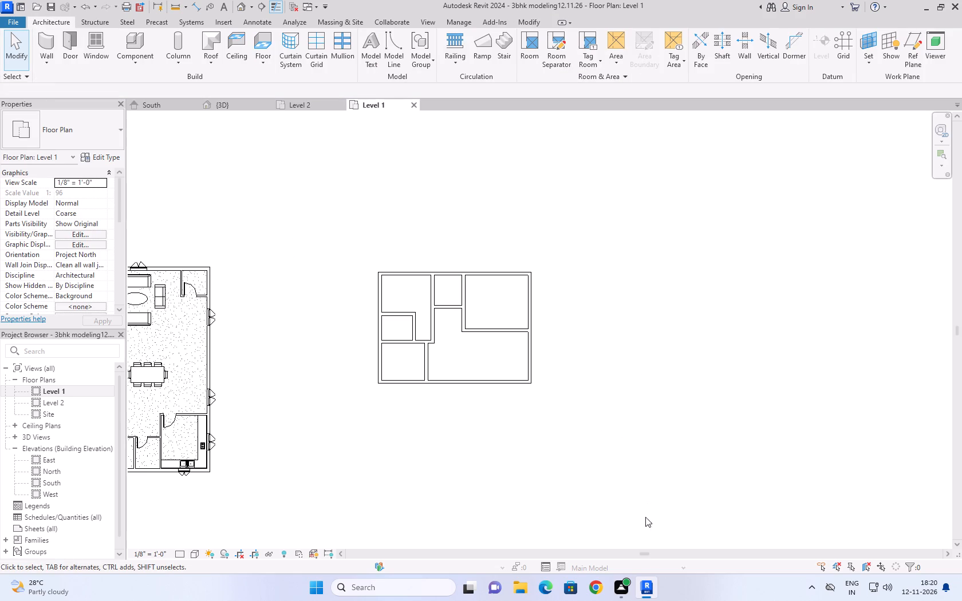
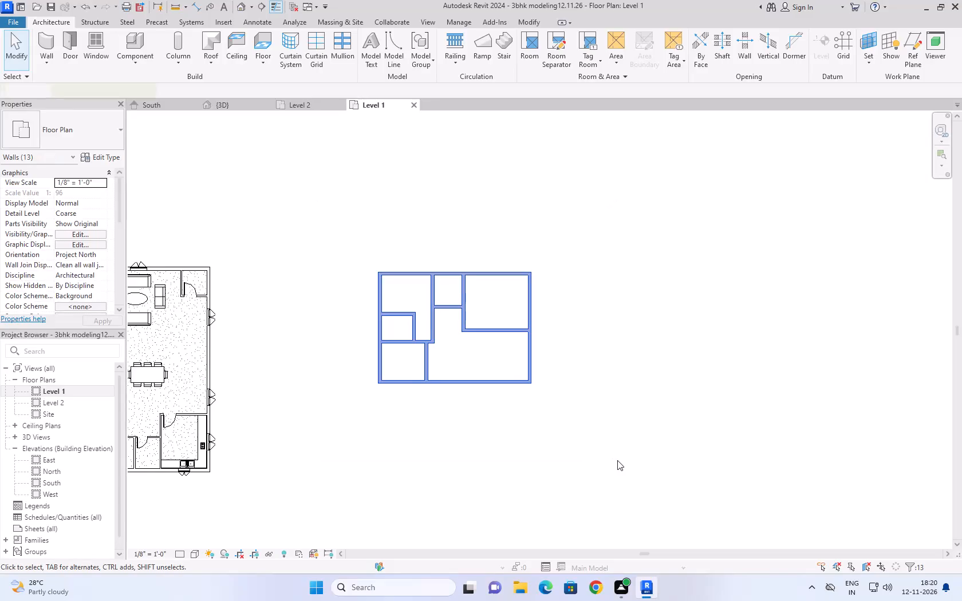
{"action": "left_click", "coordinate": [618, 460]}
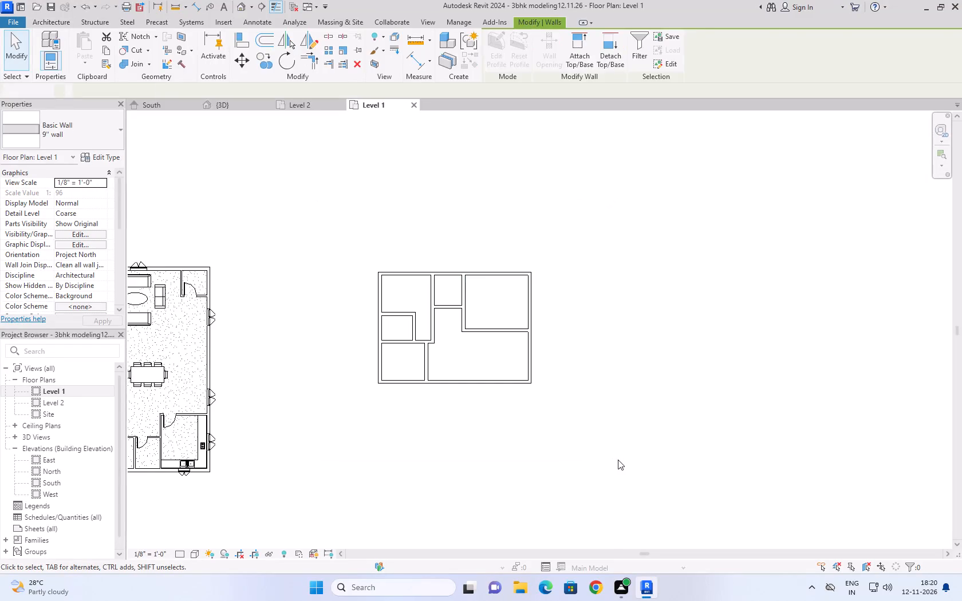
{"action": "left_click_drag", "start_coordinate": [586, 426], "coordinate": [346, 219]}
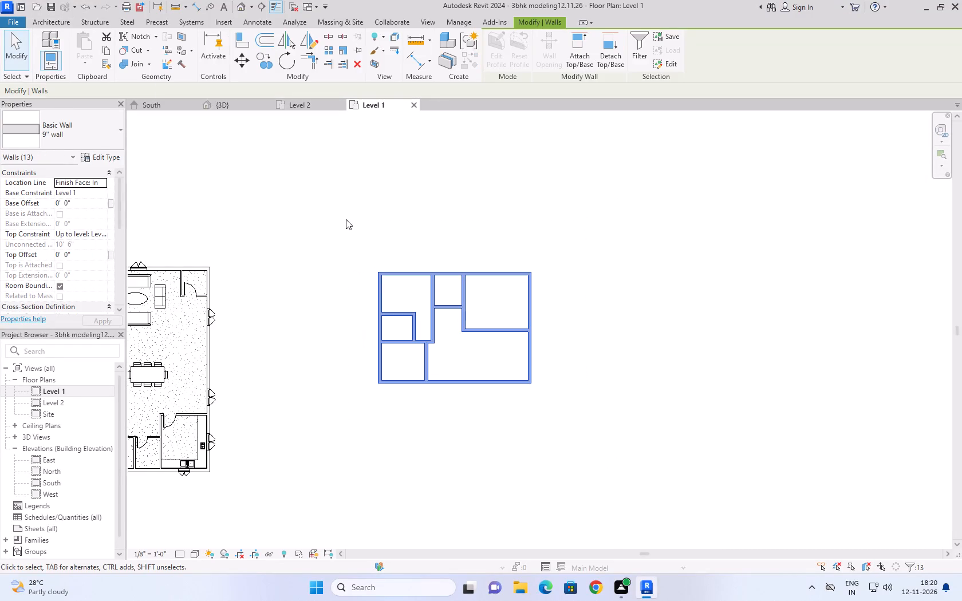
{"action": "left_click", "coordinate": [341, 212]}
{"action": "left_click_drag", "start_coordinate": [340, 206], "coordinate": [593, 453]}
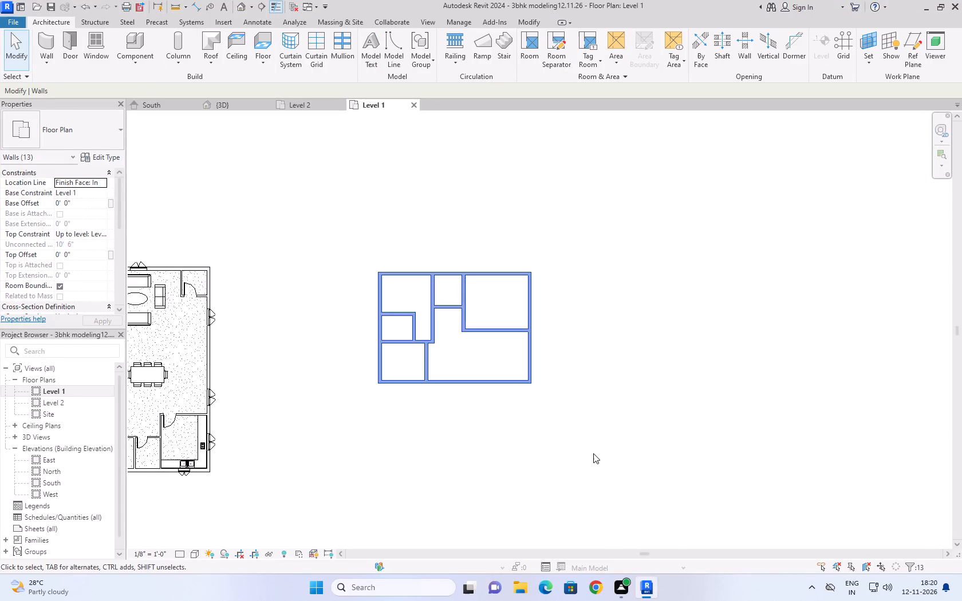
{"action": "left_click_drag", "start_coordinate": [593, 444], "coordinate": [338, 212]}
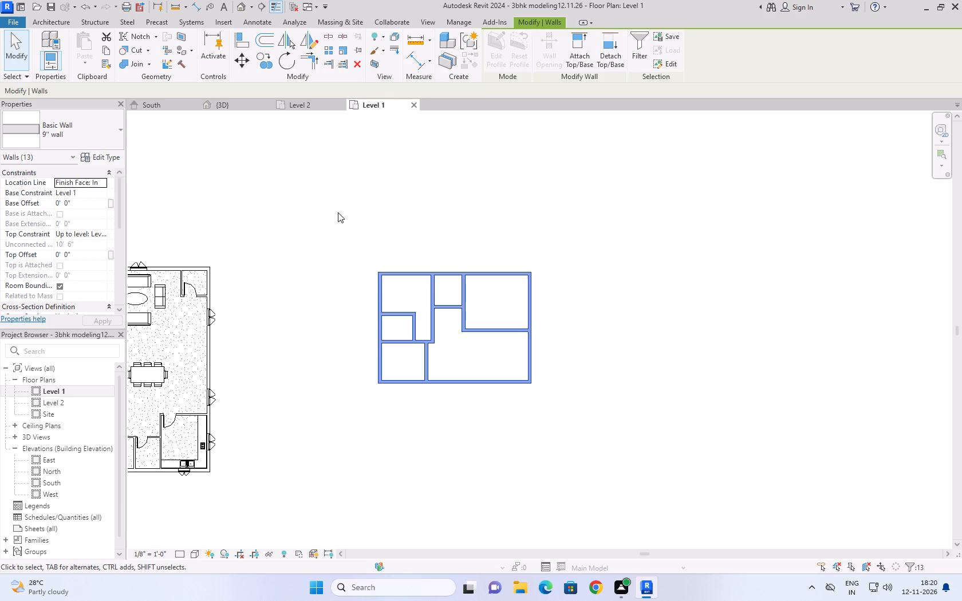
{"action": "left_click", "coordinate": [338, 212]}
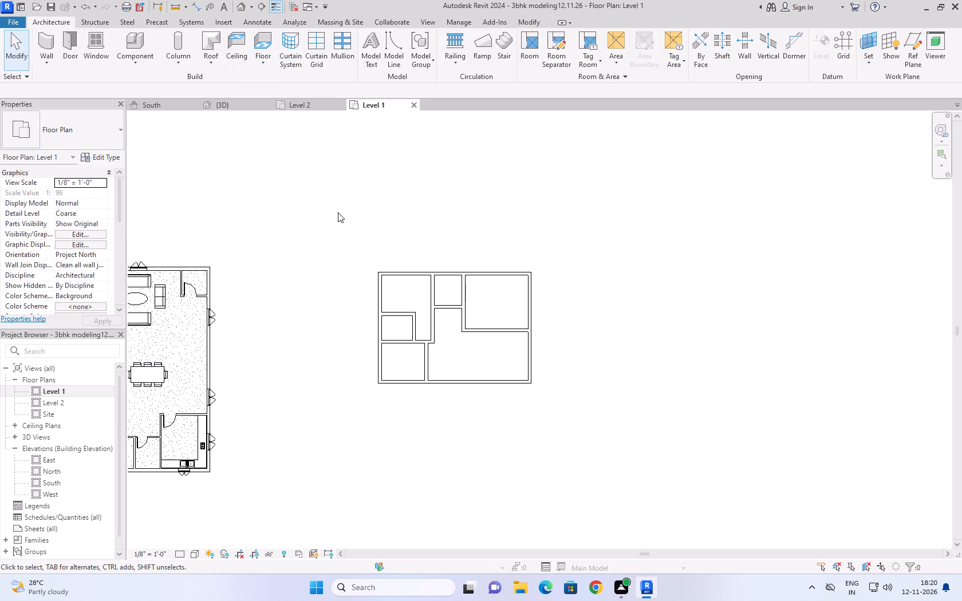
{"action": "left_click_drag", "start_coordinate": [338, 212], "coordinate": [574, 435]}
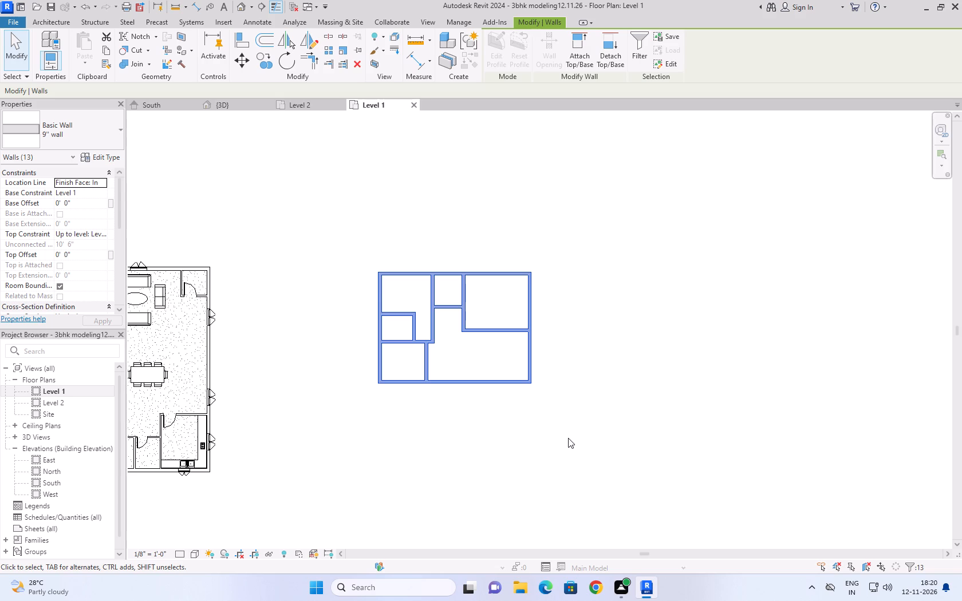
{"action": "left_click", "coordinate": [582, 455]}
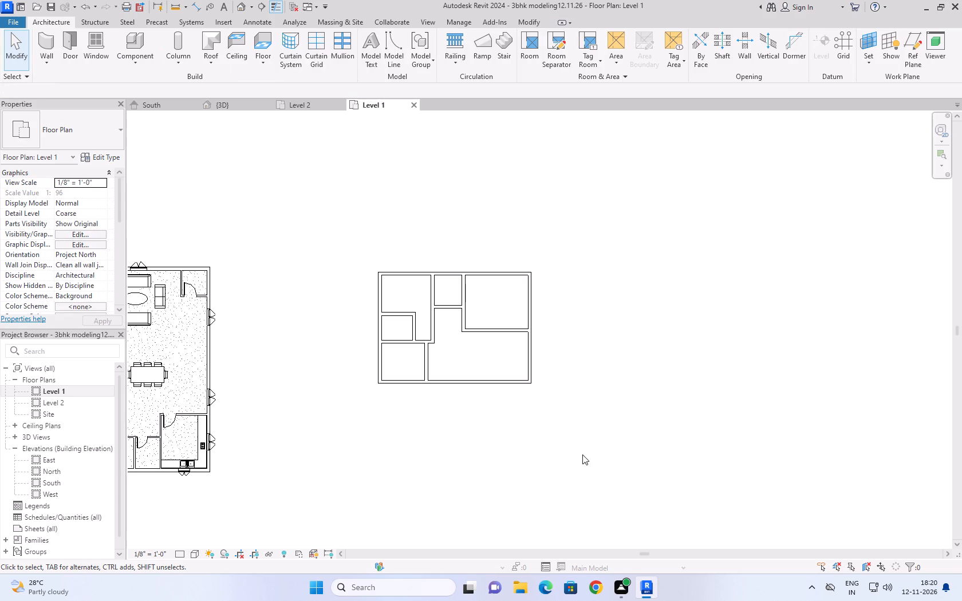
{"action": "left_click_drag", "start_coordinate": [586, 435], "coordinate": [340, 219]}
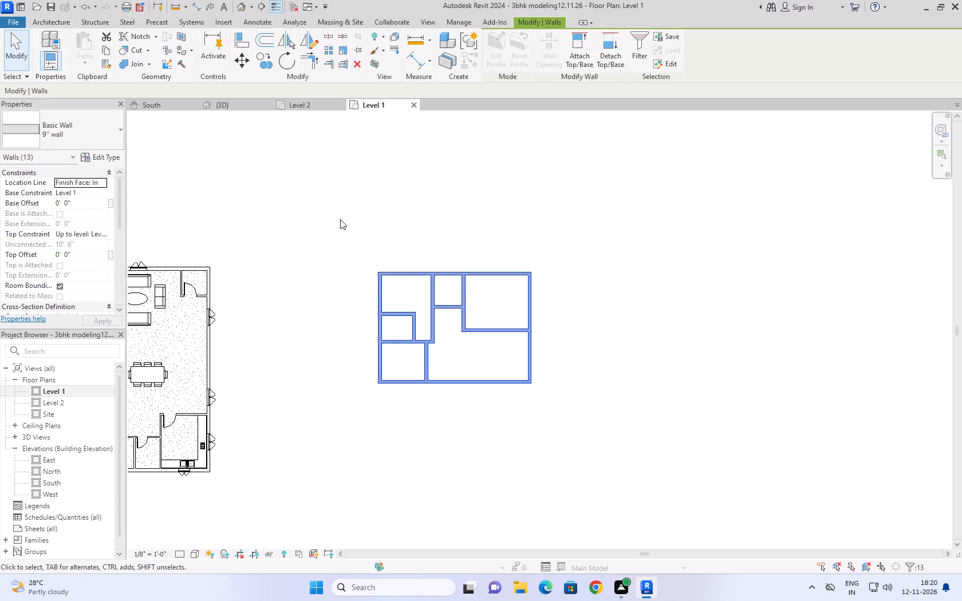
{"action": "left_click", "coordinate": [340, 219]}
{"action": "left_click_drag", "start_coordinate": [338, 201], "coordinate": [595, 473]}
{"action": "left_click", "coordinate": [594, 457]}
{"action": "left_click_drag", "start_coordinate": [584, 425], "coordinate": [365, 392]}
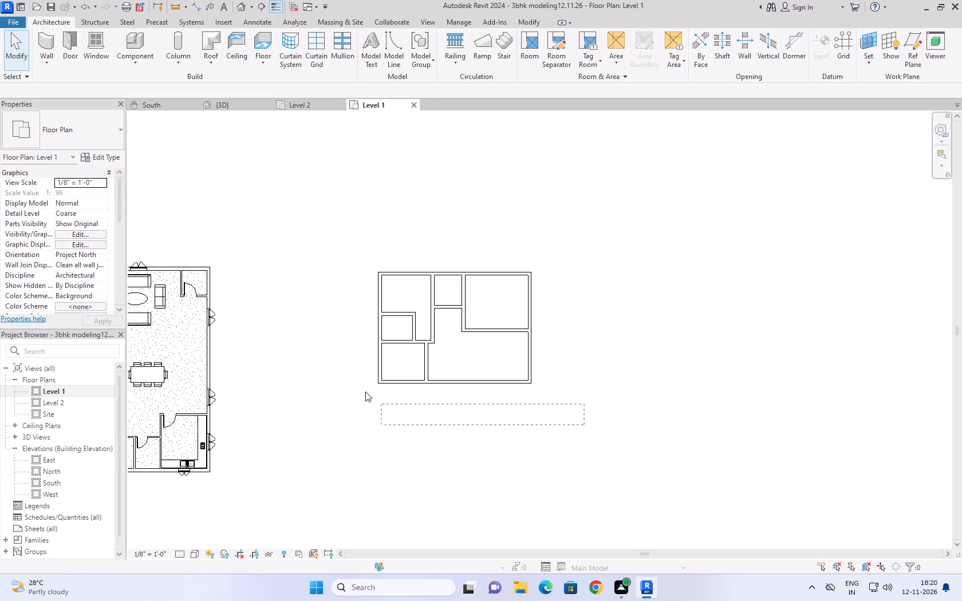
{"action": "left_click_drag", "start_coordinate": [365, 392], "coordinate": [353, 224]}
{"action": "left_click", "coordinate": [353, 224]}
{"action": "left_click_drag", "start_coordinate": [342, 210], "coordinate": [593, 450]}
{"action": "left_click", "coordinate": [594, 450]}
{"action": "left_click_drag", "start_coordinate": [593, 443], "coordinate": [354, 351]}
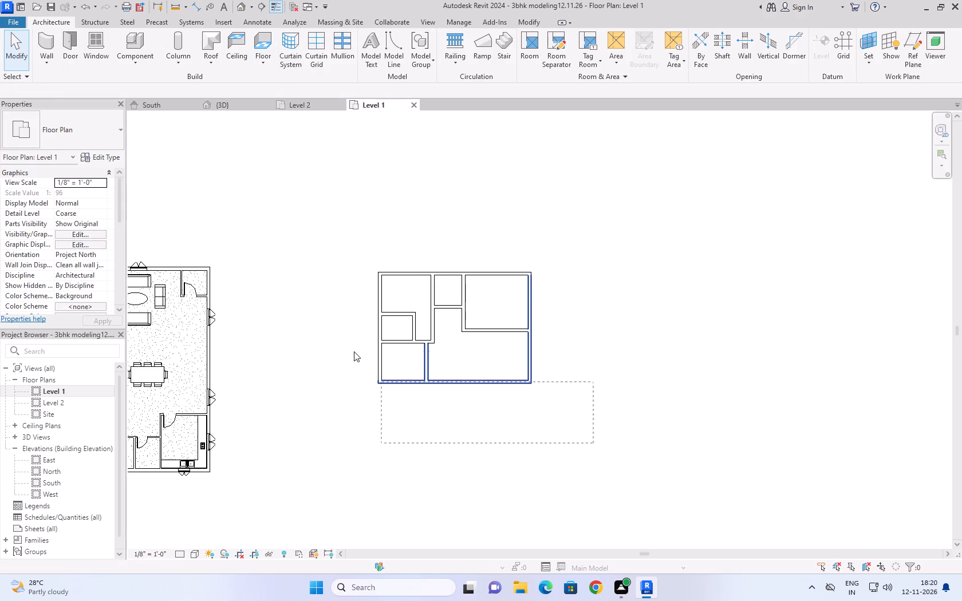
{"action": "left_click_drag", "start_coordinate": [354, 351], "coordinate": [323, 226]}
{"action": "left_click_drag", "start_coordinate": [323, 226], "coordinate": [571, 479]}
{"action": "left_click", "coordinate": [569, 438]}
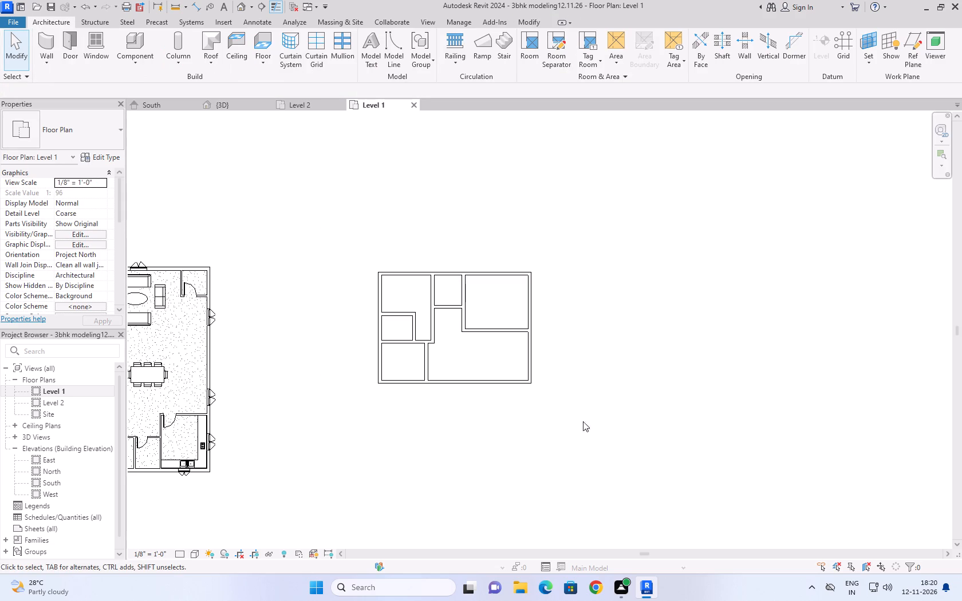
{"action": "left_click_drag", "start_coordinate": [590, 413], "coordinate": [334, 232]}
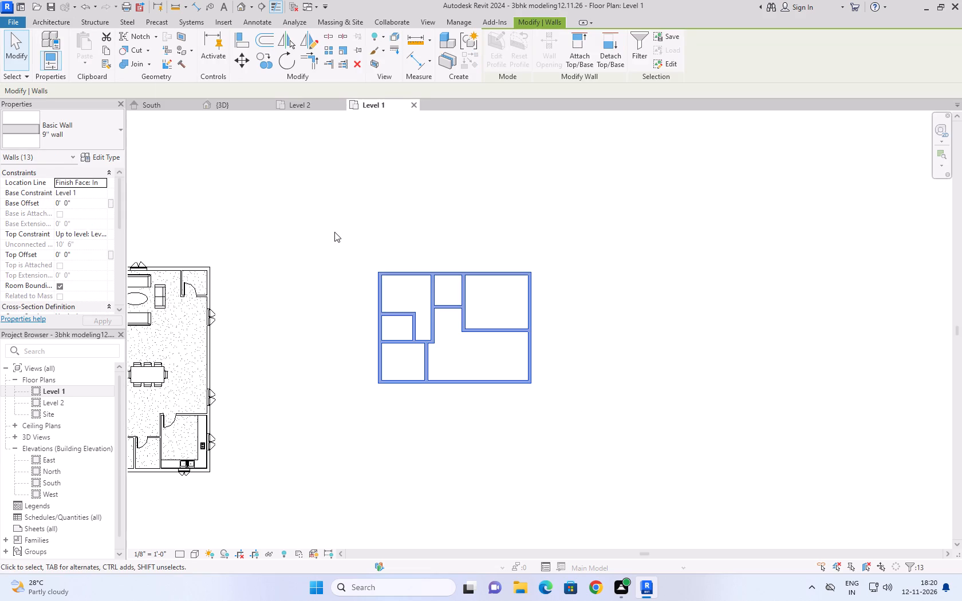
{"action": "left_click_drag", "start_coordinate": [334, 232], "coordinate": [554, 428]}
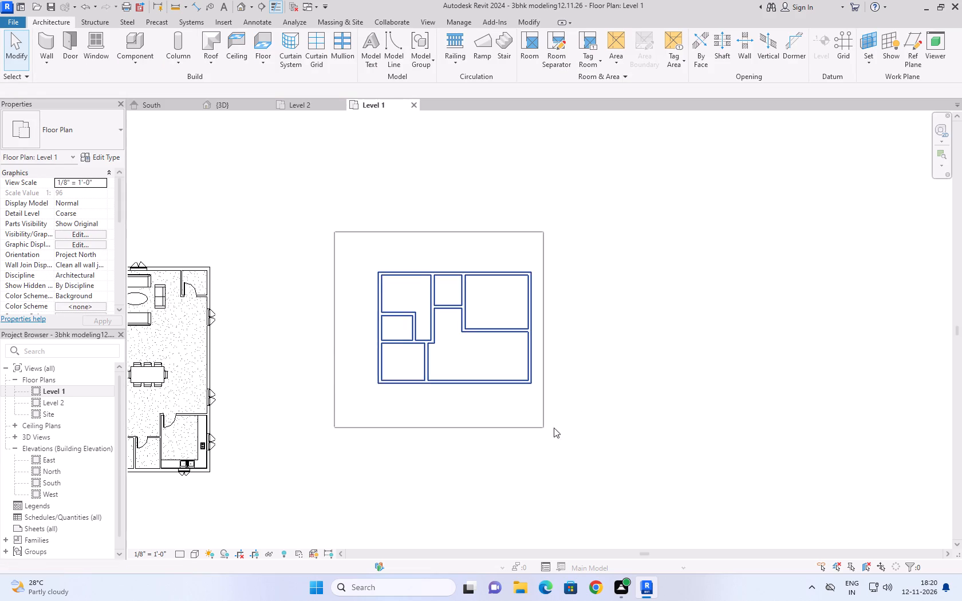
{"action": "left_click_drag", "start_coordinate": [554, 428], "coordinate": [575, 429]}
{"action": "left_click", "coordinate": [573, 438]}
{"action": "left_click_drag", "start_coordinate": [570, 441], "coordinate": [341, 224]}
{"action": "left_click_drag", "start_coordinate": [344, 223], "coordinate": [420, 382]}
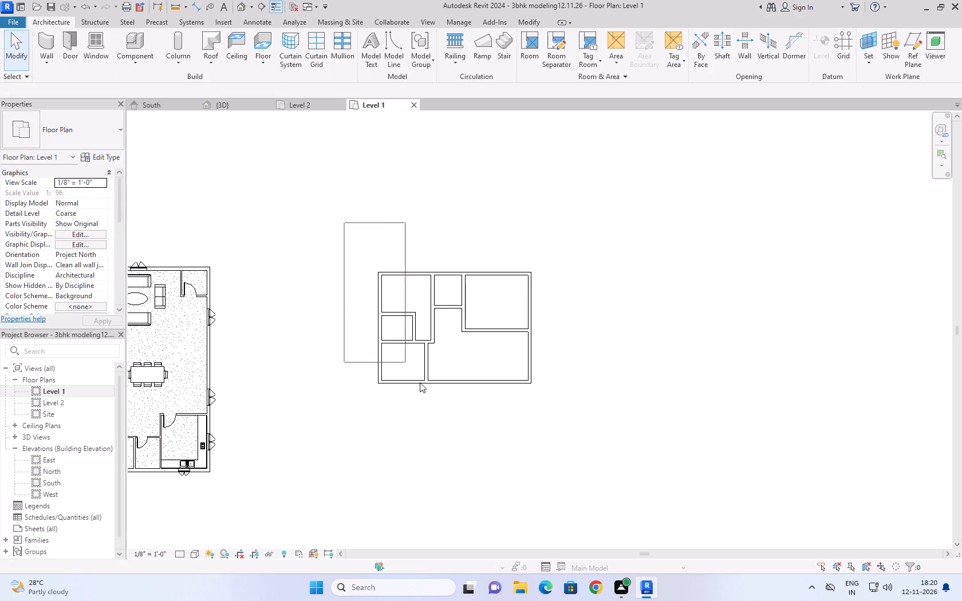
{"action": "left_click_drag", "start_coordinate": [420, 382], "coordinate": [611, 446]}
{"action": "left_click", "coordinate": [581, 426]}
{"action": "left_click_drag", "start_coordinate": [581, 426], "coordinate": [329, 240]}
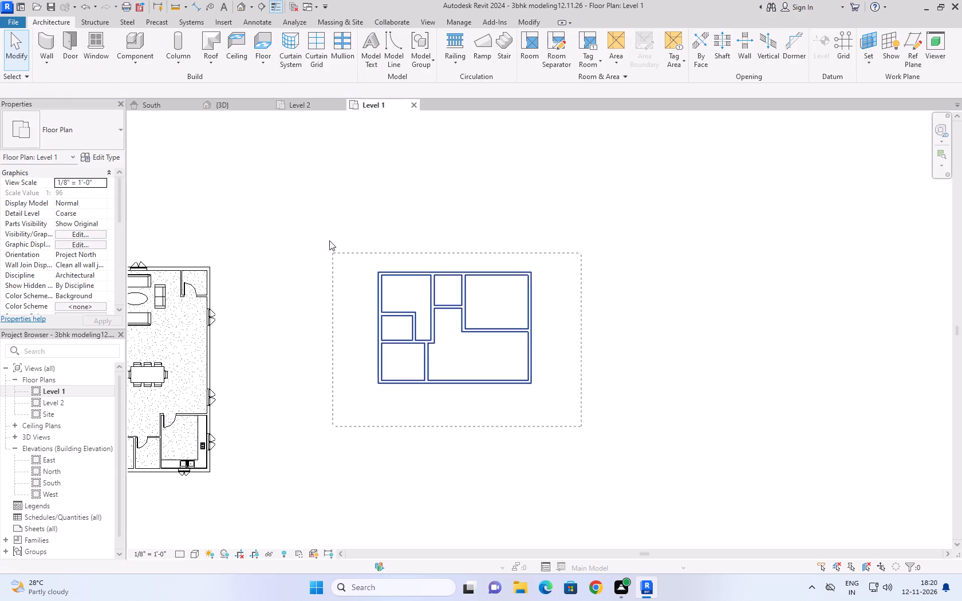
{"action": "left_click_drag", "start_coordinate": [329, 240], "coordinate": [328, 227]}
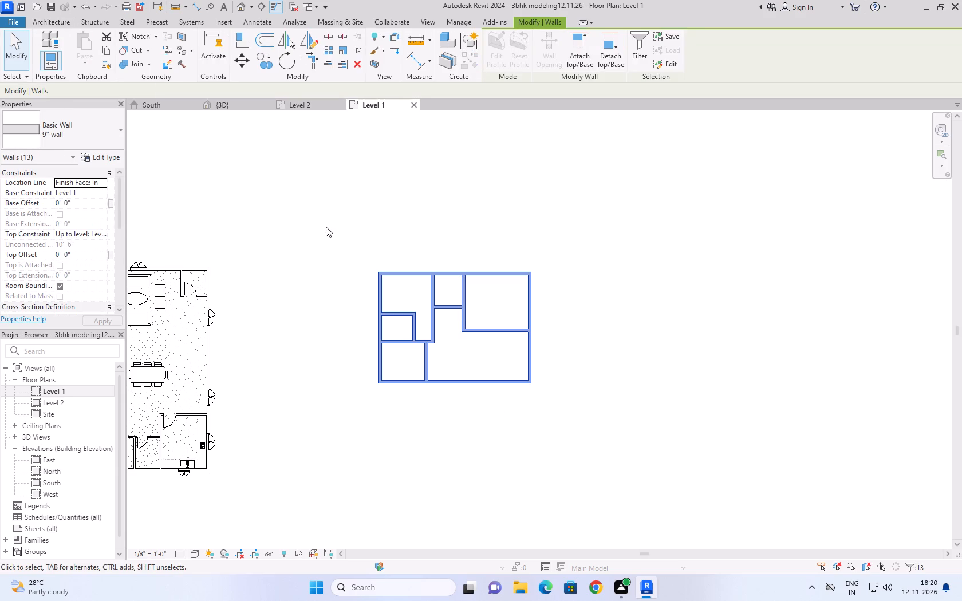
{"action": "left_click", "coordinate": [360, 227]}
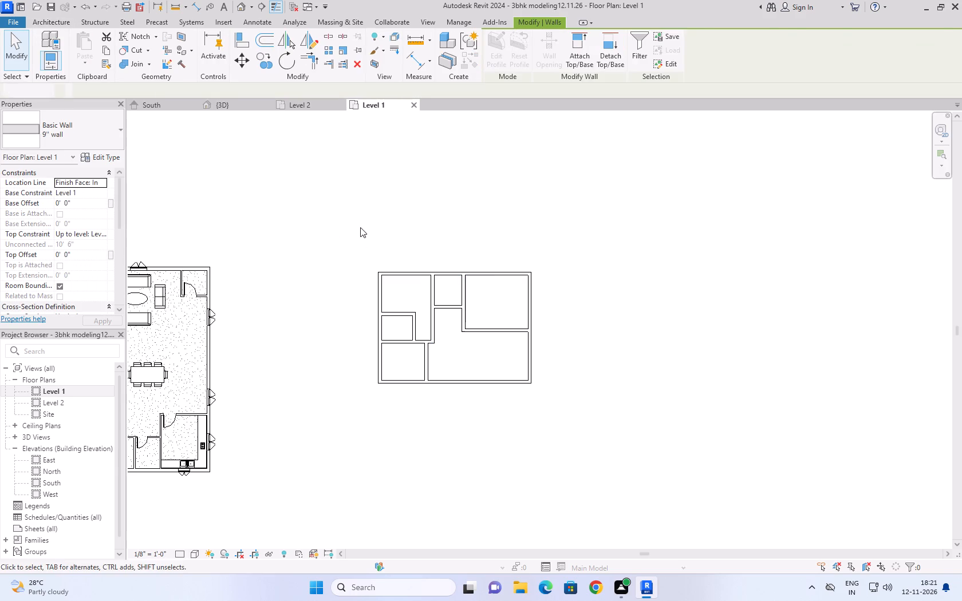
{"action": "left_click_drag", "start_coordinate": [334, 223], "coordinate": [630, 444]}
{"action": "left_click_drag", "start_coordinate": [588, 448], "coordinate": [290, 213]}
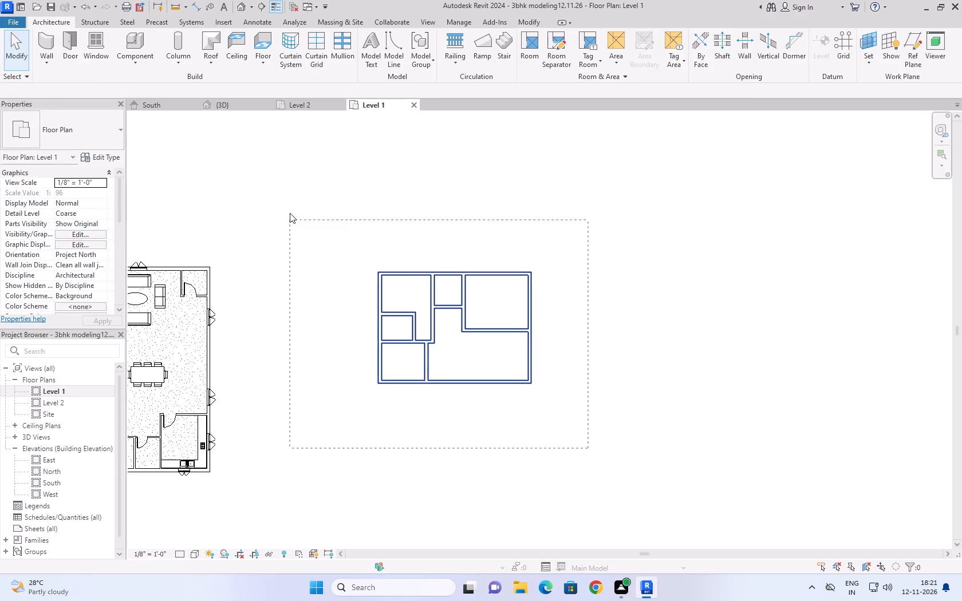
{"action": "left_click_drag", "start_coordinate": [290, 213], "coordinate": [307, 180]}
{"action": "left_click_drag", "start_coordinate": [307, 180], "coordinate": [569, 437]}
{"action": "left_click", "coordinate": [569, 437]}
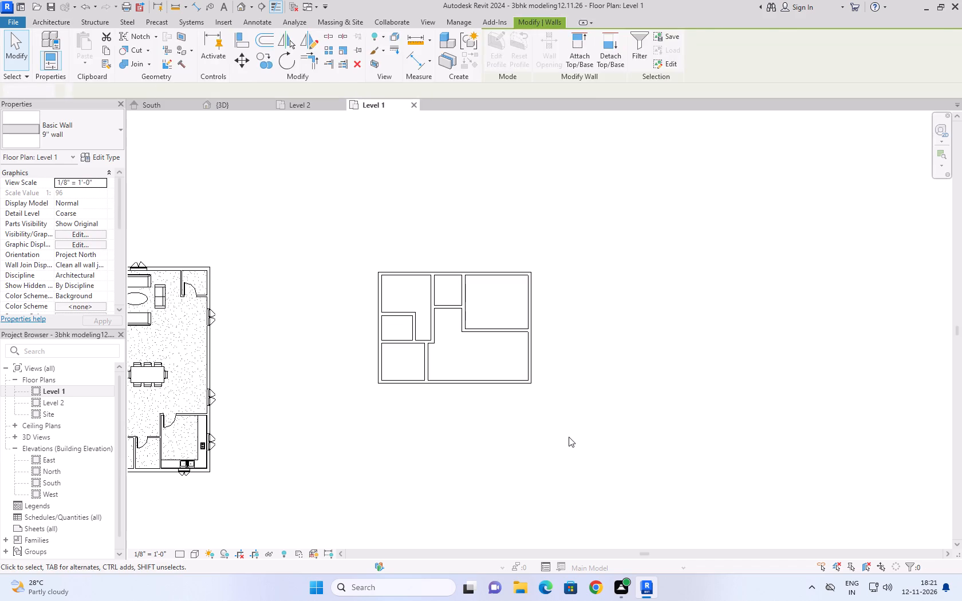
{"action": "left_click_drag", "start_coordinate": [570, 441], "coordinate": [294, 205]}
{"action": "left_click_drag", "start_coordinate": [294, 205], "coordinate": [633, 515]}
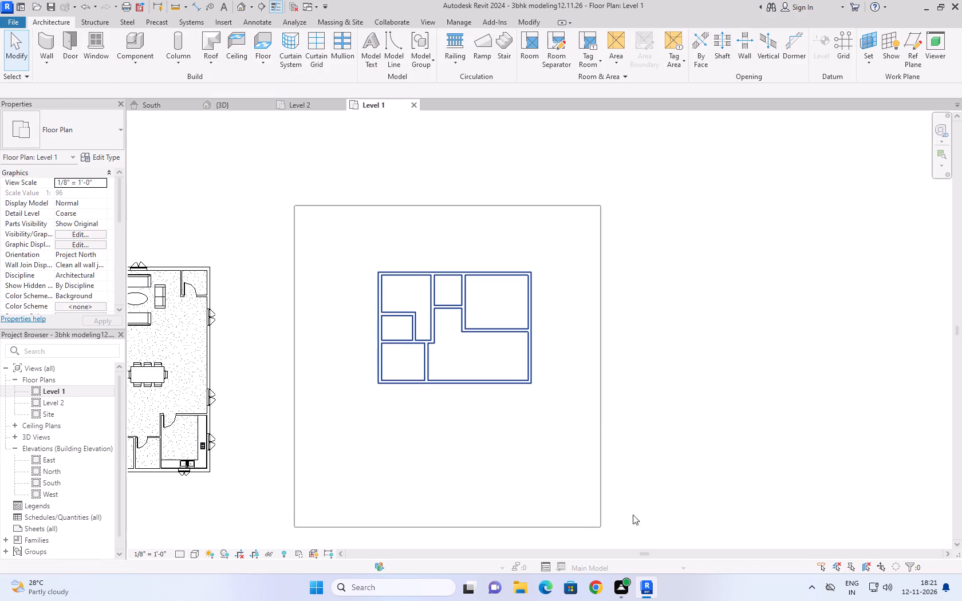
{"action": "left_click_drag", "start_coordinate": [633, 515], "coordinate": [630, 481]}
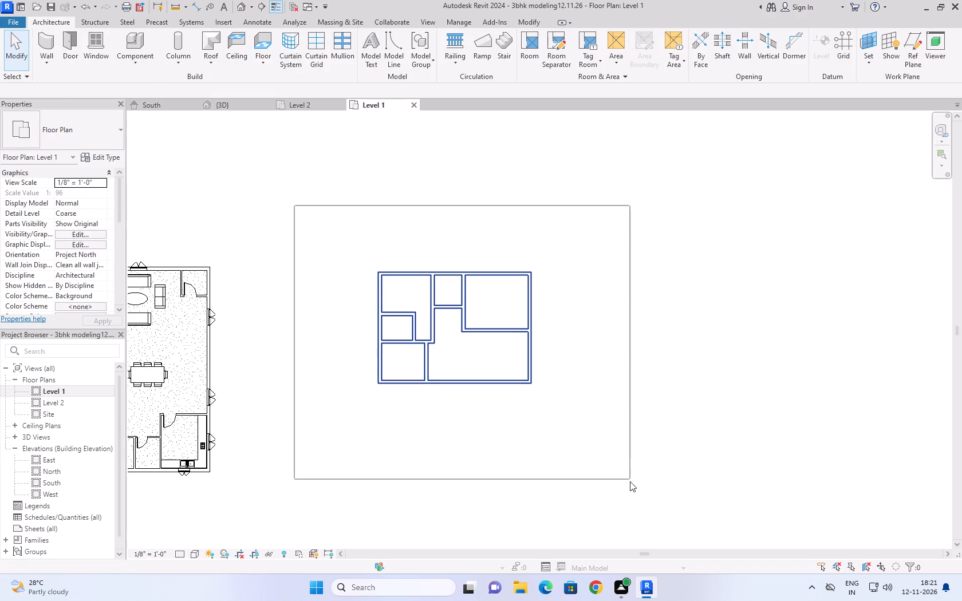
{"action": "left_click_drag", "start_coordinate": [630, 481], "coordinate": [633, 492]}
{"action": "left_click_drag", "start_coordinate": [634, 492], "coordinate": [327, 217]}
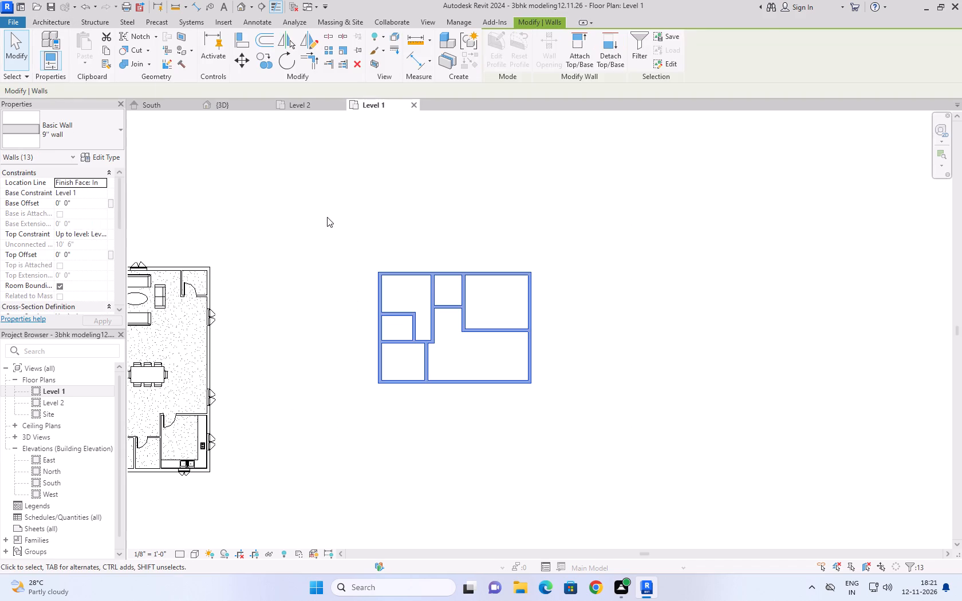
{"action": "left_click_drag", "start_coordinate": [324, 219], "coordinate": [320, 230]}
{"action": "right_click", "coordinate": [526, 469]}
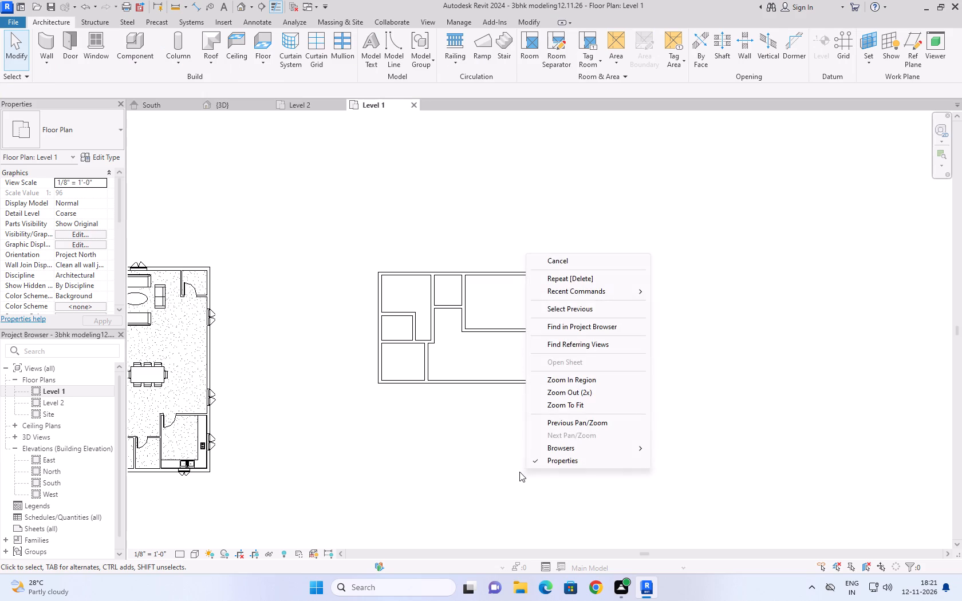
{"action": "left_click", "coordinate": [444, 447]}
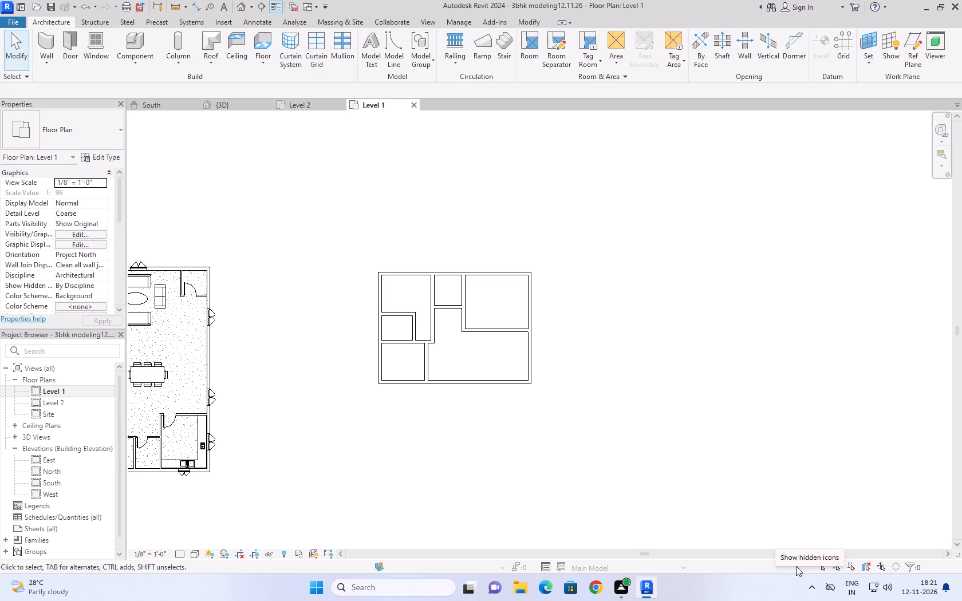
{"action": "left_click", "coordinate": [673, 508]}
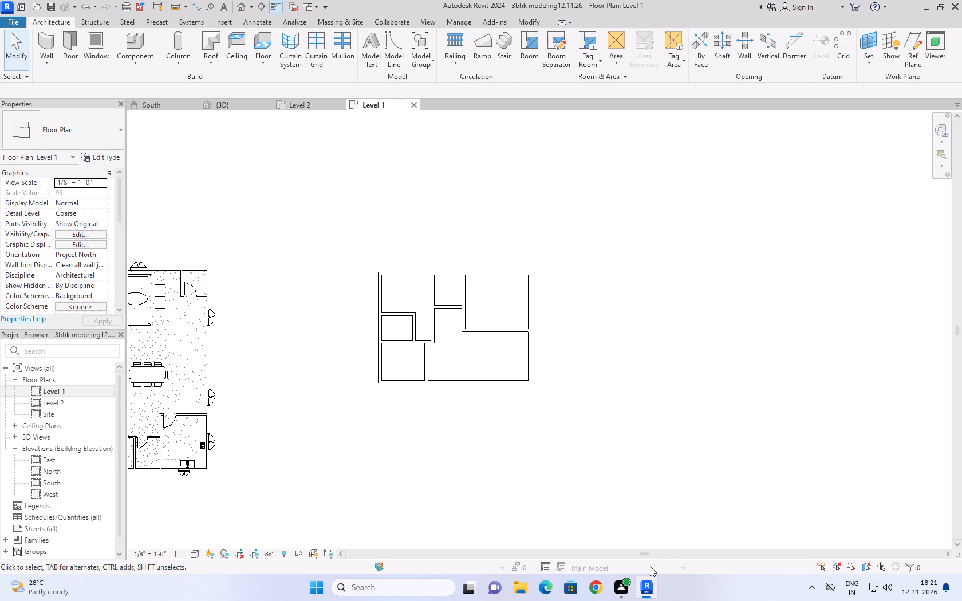
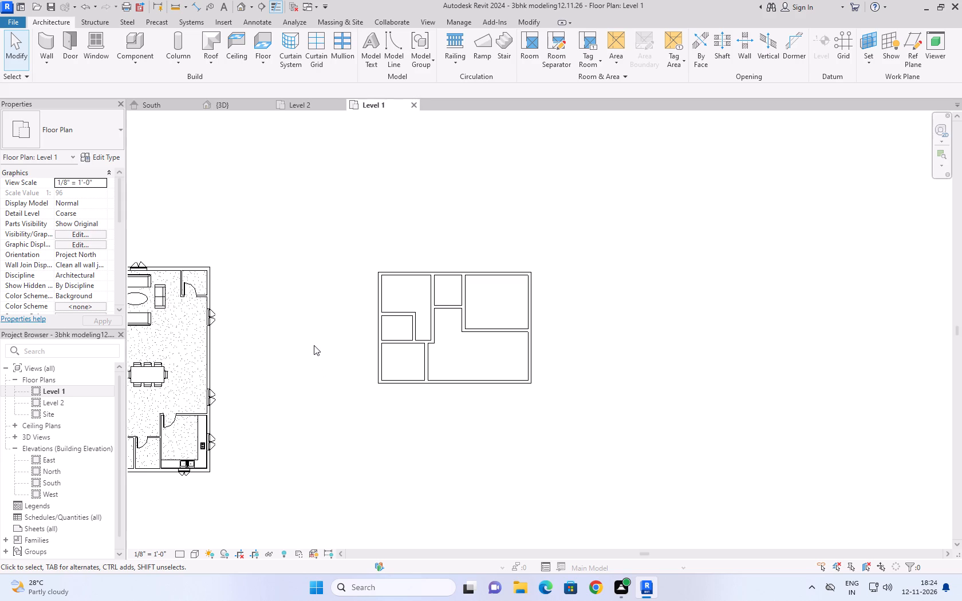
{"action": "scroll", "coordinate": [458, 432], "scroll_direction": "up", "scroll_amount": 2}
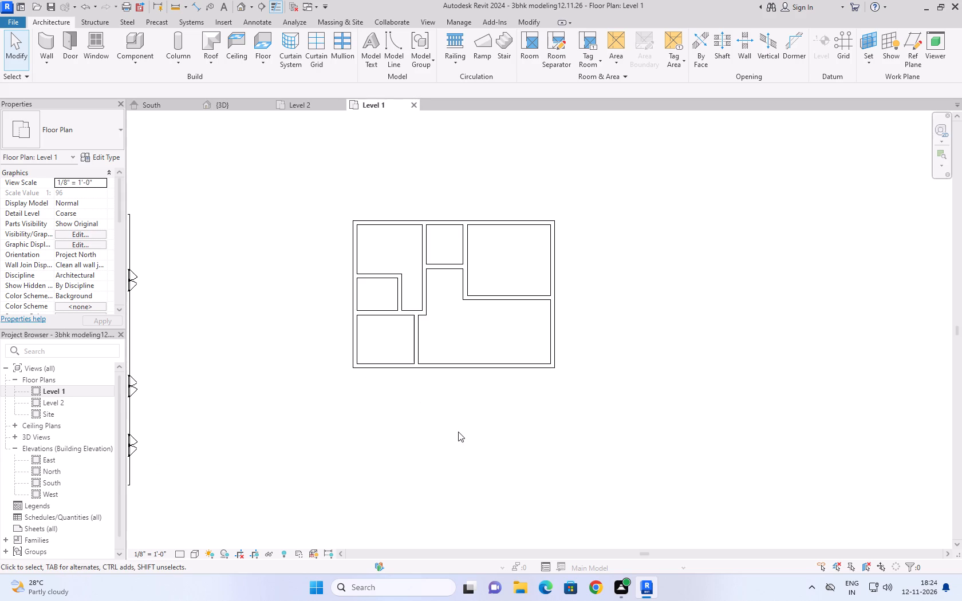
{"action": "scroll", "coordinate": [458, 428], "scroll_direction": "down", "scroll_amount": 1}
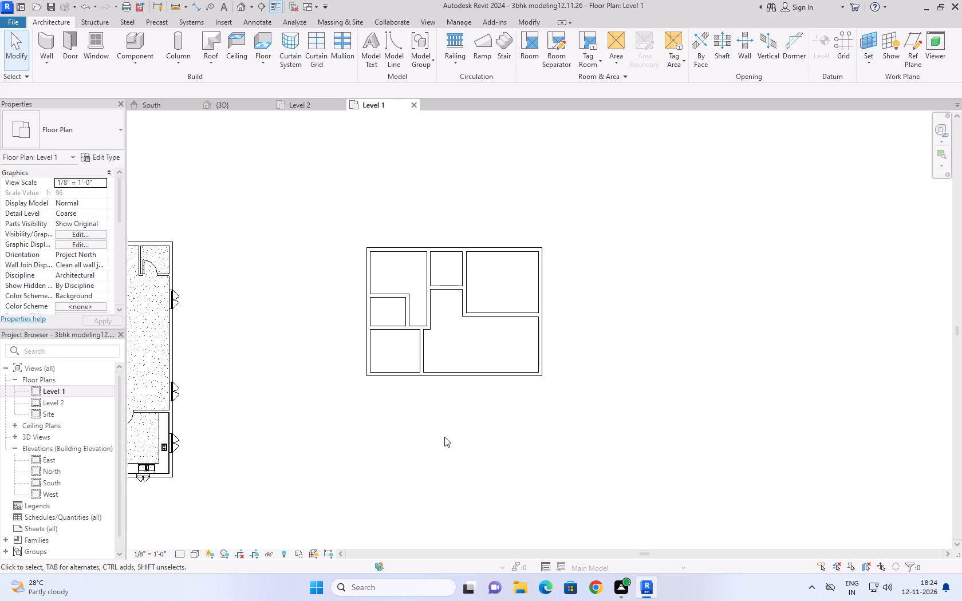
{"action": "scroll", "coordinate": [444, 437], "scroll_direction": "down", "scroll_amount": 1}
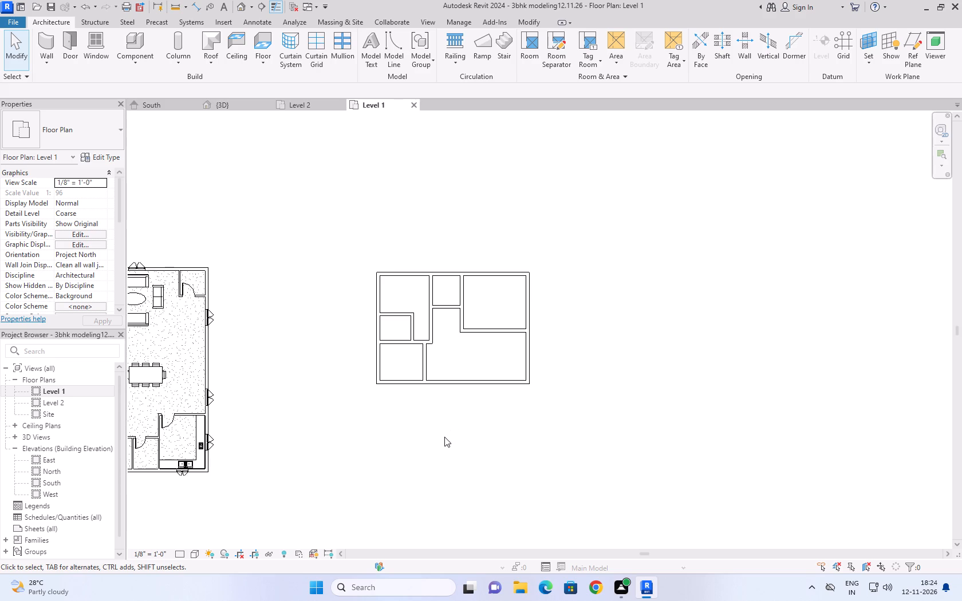
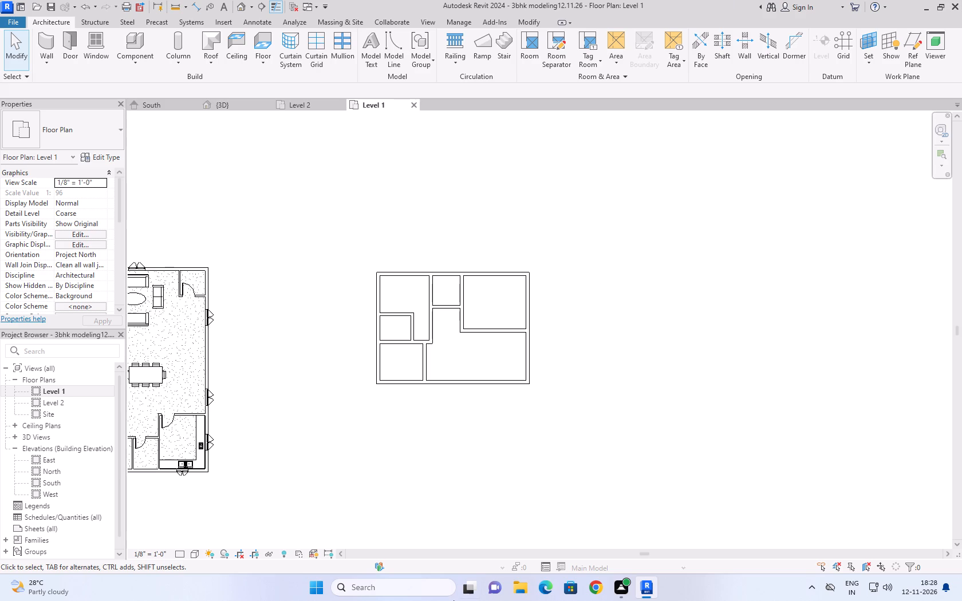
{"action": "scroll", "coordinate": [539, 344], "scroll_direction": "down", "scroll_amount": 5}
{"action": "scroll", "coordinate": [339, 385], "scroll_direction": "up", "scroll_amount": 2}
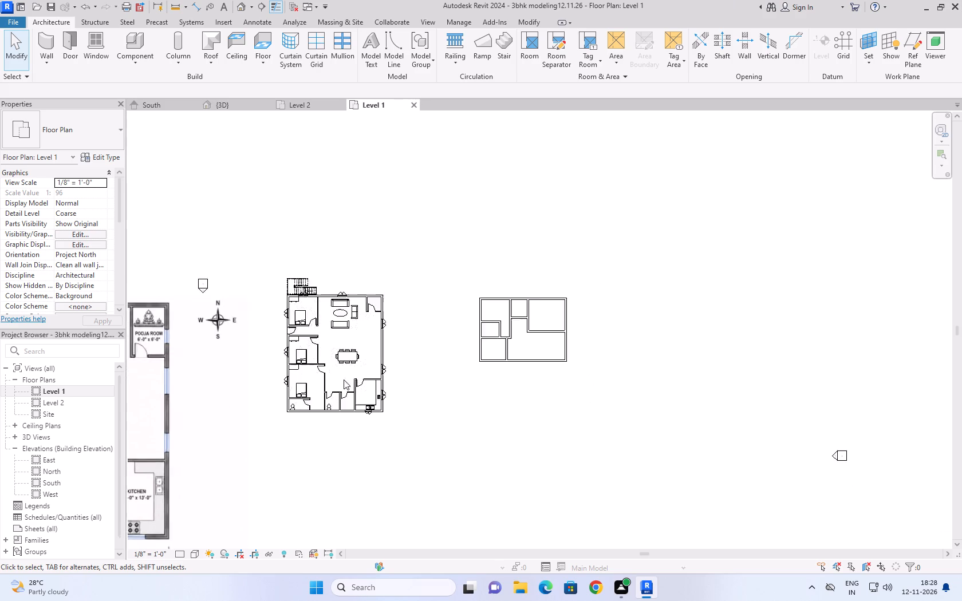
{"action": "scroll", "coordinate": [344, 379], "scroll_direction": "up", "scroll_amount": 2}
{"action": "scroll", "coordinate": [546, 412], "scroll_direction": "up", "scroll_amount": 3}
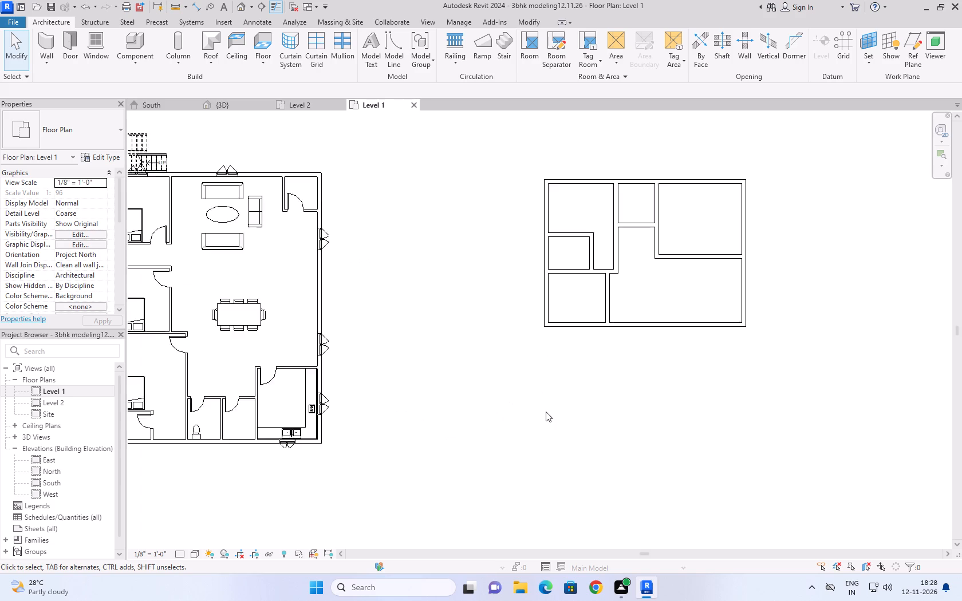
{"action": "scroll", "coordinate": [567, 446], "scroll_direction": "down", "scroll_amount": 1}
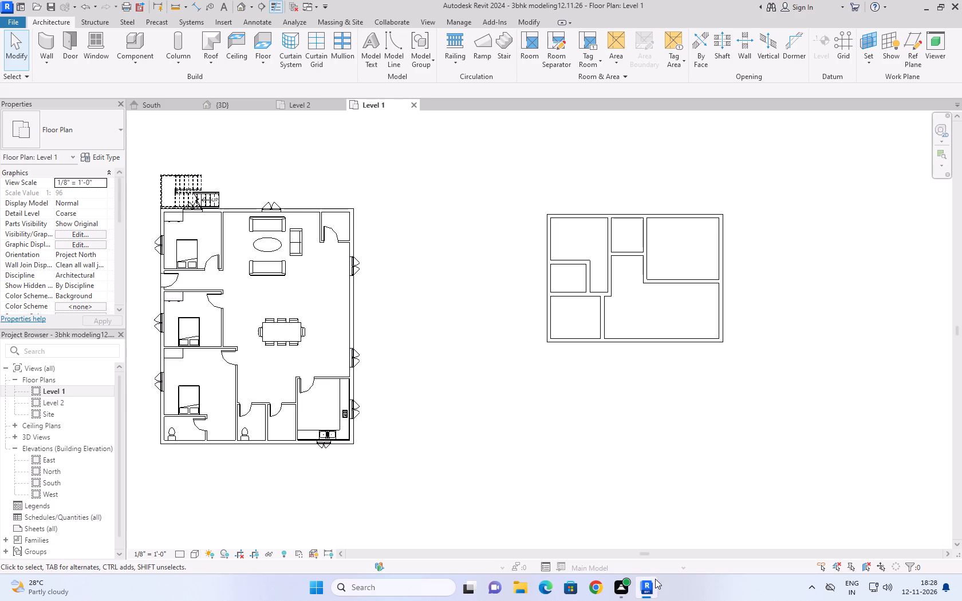
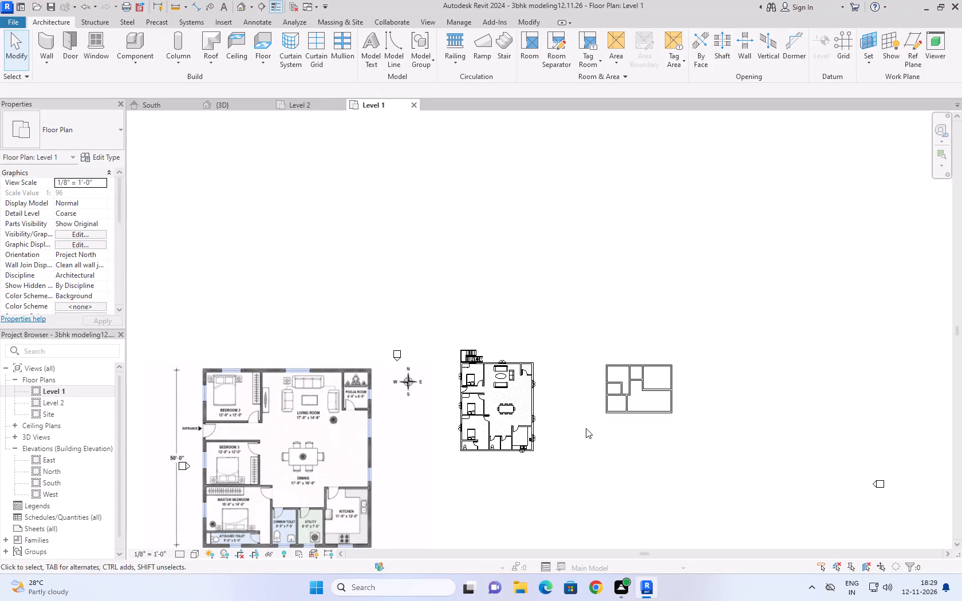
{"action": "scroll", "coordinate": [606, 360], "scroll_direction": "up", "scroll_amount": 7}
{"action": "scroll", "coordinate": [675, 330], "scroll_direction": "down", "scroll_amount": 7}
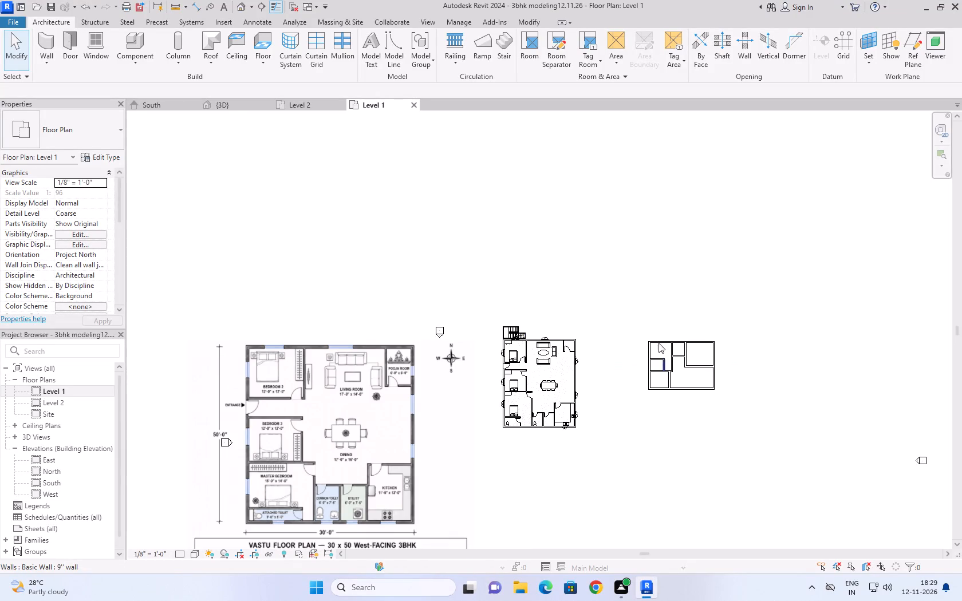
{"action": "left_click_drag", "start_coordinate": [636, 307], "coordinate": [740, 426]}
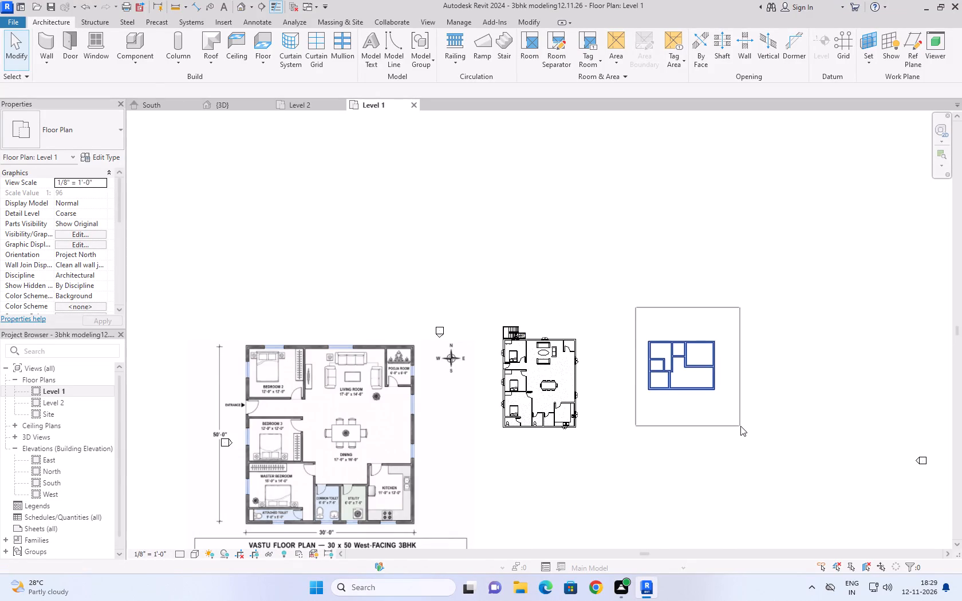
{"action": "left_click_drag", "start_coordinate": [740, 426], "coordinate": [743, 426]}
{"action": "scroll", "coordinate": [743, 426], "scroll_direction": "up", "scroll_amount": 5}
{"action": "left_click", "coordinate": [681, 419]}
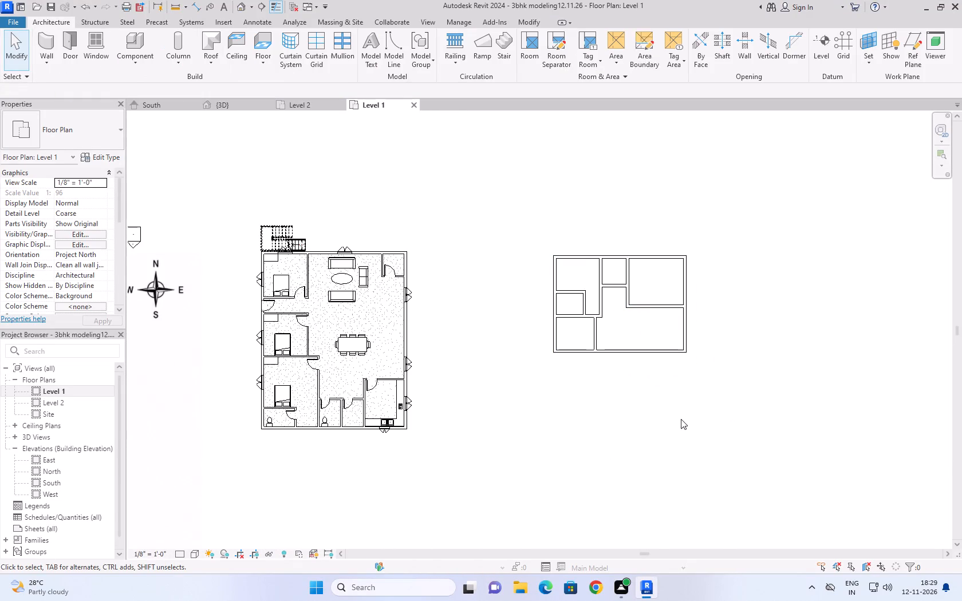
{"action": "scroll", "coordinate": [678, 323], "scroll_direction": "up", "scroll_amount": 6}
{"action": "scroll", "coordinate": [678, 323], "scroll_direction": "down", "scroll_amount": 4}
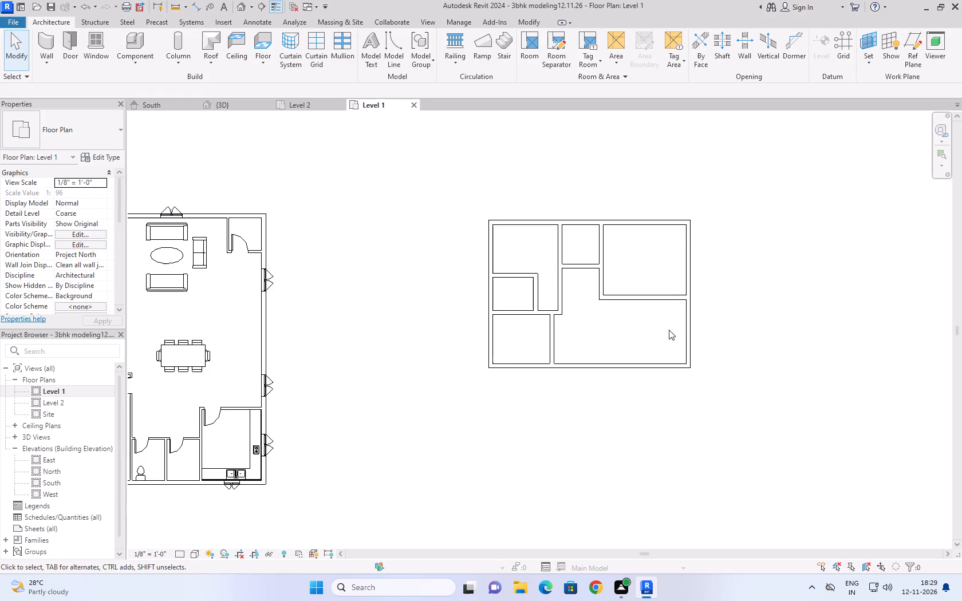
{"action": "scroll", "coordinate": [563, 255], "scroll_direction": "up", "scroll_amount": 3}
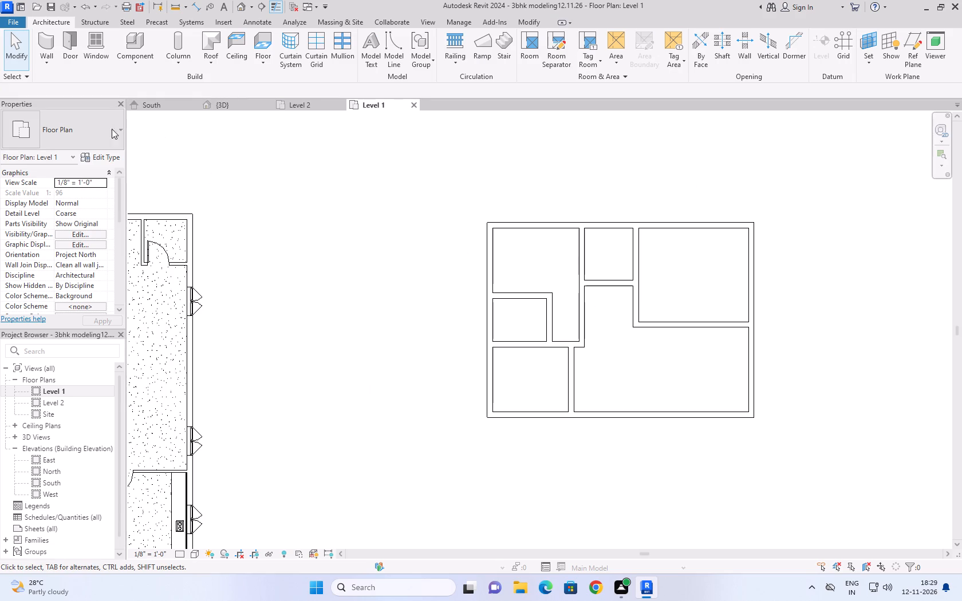
Place 30" x 84" Single-Flush doors in the small west room's north wall and the adjoining narrow passage's east wall, each 0'-6" from the corner.
{"action": "left_click", "coordinate": [70, 39]}
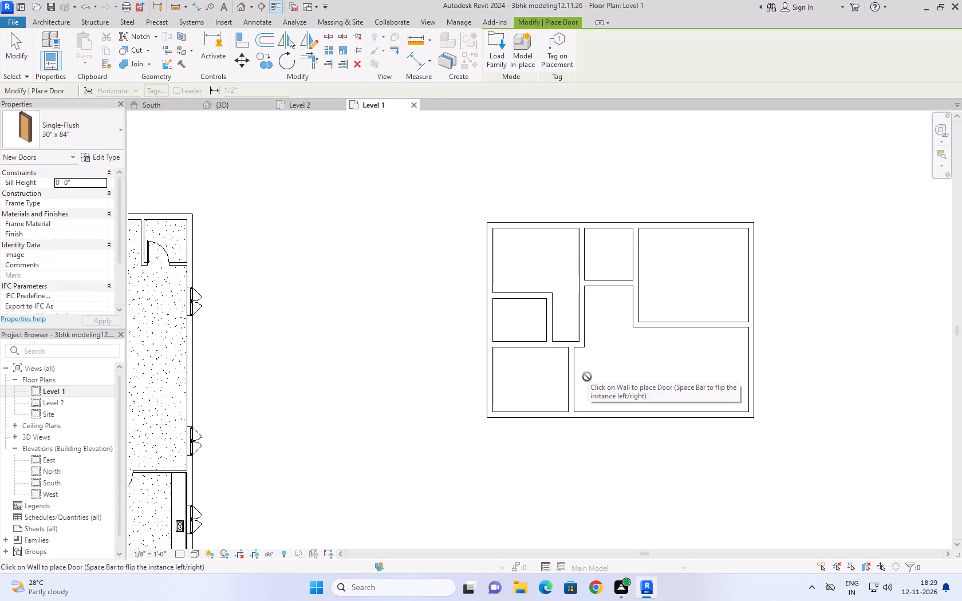
{"action": "scroll", "coordinate": [587, 377], "scroll_direction": "up", "scroll_amount": 4}
{"action": "scroll", "coordinate": [519, 311], "scroll_direction": "up", "scroll_amount": 7}
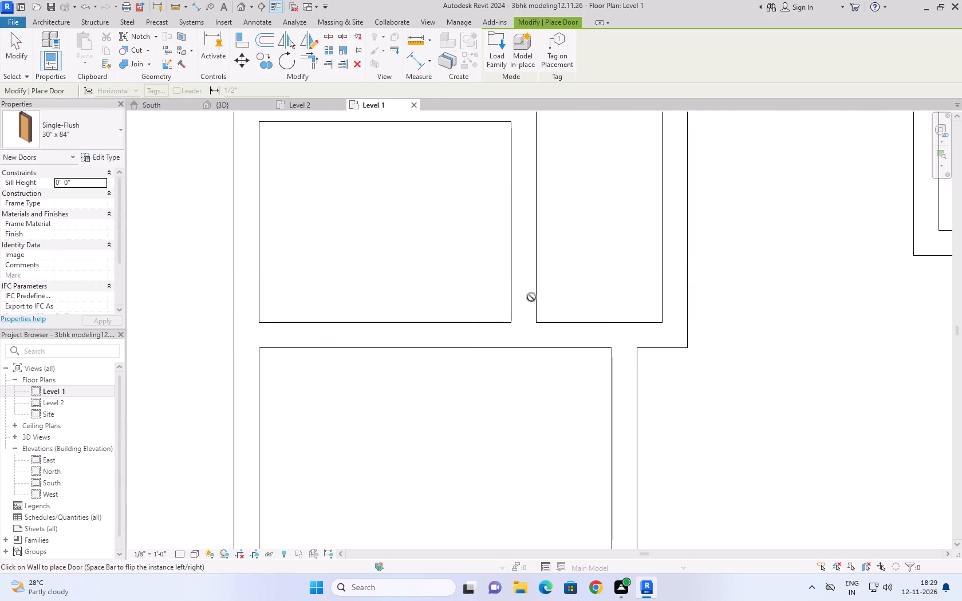
{"action": "scroll", "coordinate": [562, 325], "scroll_direction": "down", "scroll_amount": 3}
{"action": "scroll", "coordinate": [496, 195], "scroll_direction": "down", "scroll_amount": 1}
{"action": "middle_click_drag", "start_coordinate": [503, 263], "coordinate": [506, 274]}
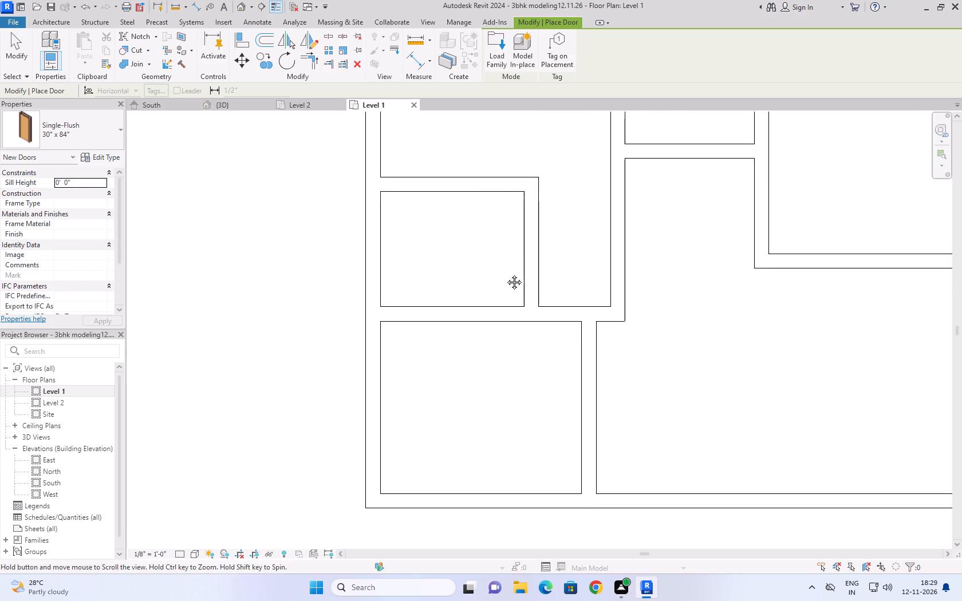
{"action": "middle_click_drag", "start_coordinate": [506, 274], "coordinate": [507, 293]}
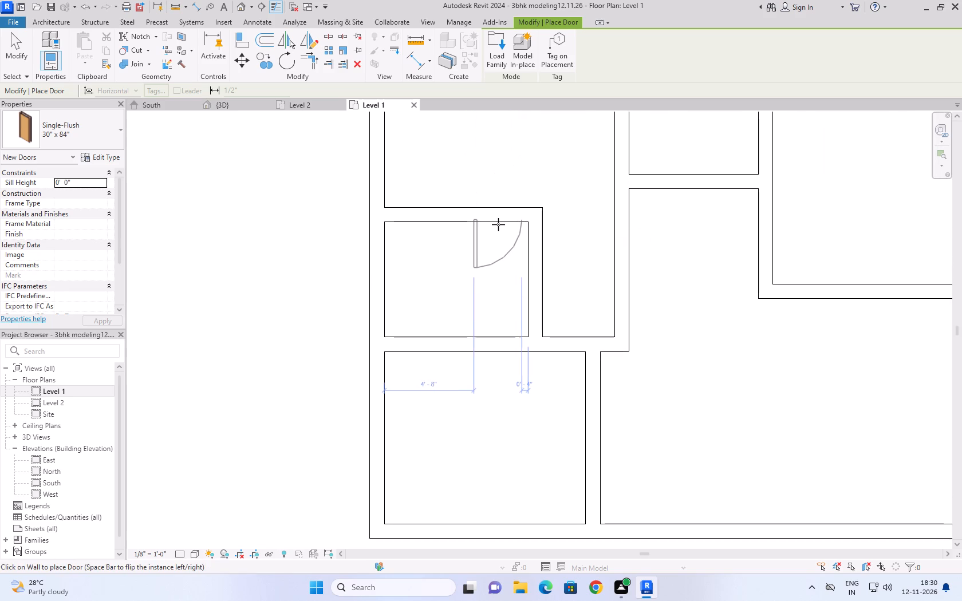
{"action": "key", "text": "space"}
{"action": "scroll", "coordinate": [498, 224], "scroll_direction": "up", "scroll_amount": 4}
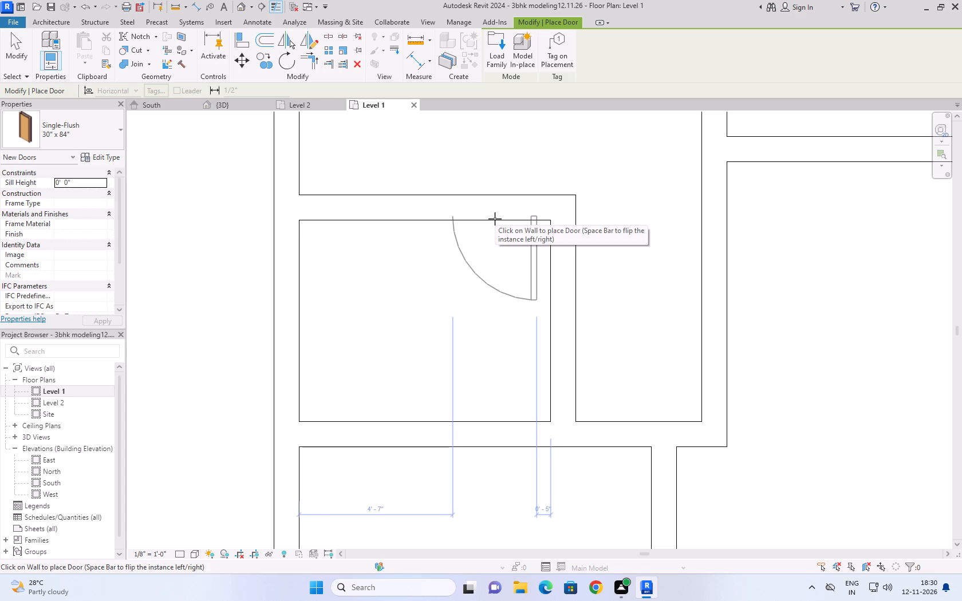
{"action": "left_click", "coordinate": [491, 219]}
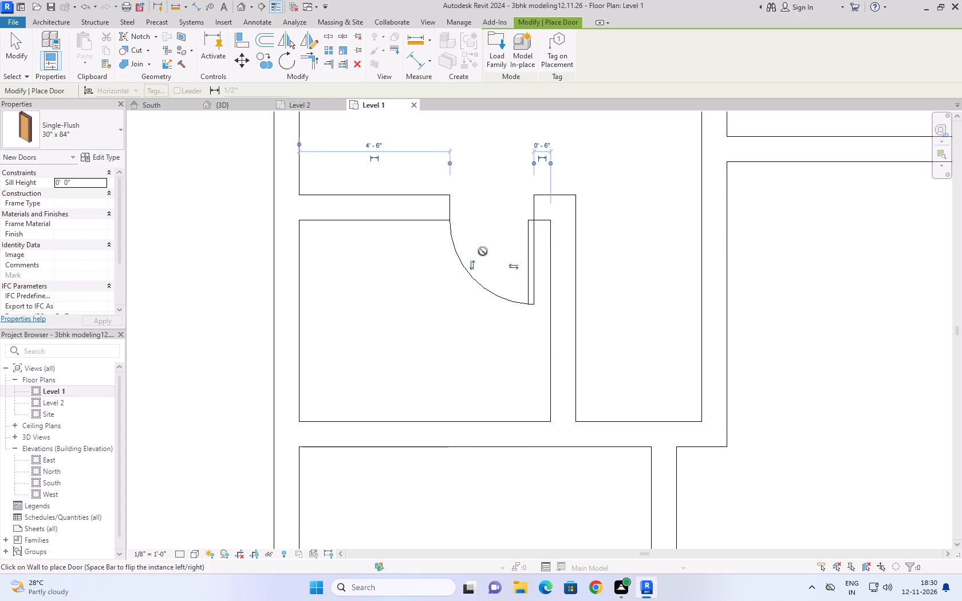
{"action": "left_click", "coordinate": [702, 363]}
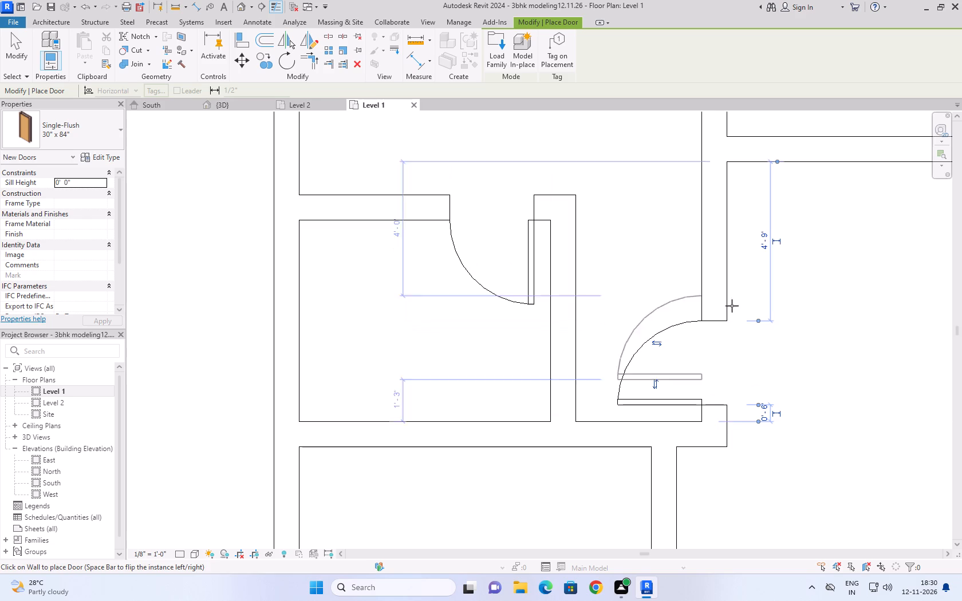
Place two more 30" x 84" doors in the northeast room's west wall, opening into that room and the small north room, each 0'-6" from the corner.
{"action": "scroll", "coordinate": [734, 296], "scroll_direction": "down", "scroll_amount": 4}
{"action": "scroll", "coordinate": [790, 390], "scroll_direction": "up", "scroll_amount": 5}
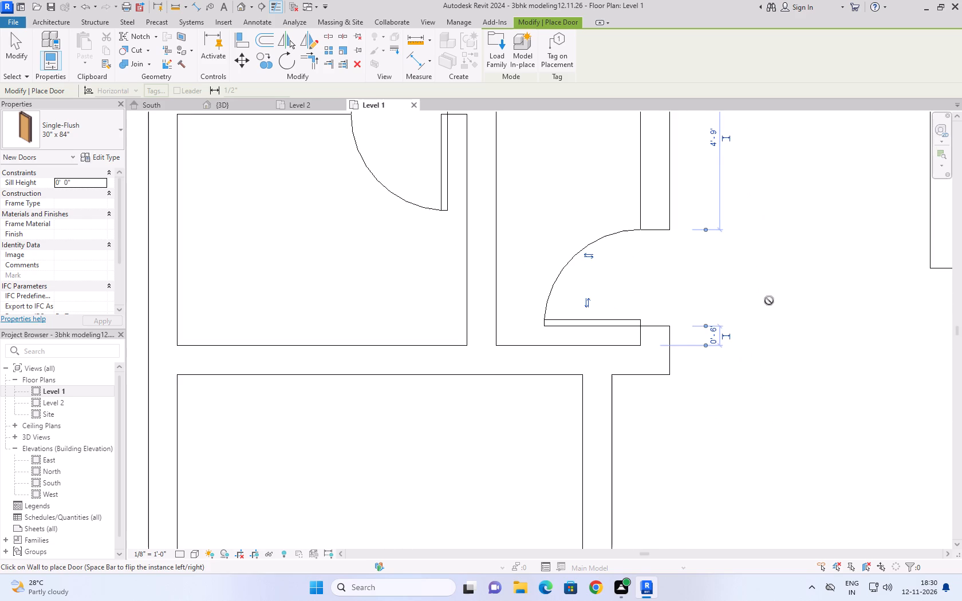
{"action": "middle_click_drag", "start_coordinate": [762, 296], "coordinate": [687, 465]}
{"action": "scroll", "coordinate": [687, 462], "scroll_direction": "up", "scroll_amount": 1}
{"action": "scroll", "coordinate": [708, 300], "scroll_direction": "down", "scroll_amount": 2}
{"action": "middle_click_drag", "start_coordinate": [708, 300], "coordinate": [703, 300]}
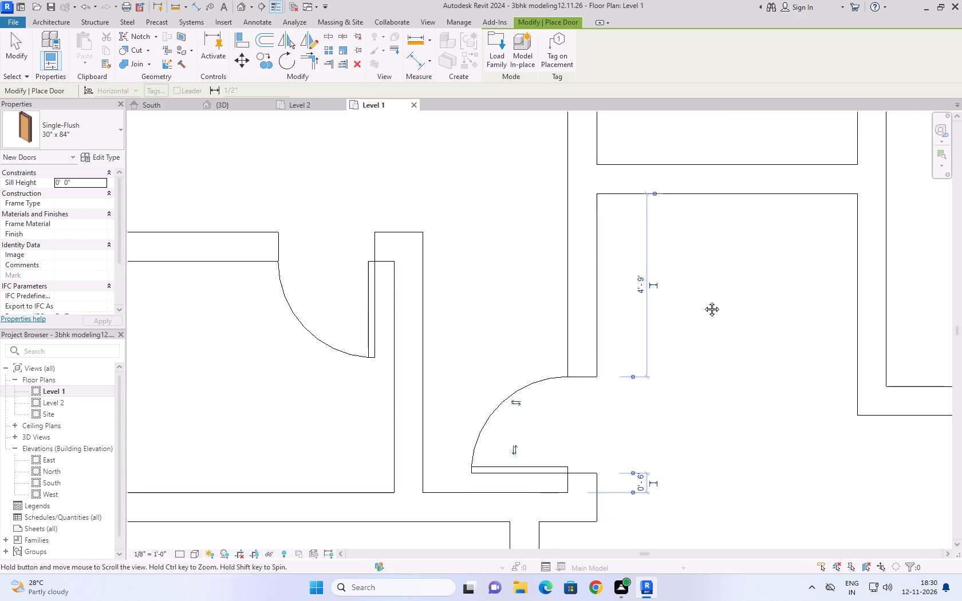
{"action": "middle_click_drag", "start_coordinate": [703, 300], "coordinate": [700, 301]}
{"action": "scroll", "coordinate": [703, 300], "scroll_direction": "down", "scroll_amount": 2}
{"action": "middle_click_drag", "start_coordinate": [711, 296], "coordinate": [572, 337]}
{"action": "scroll", "coordinate": [572, 337], "scroll_direction": "down", "scroll_amount": 4}
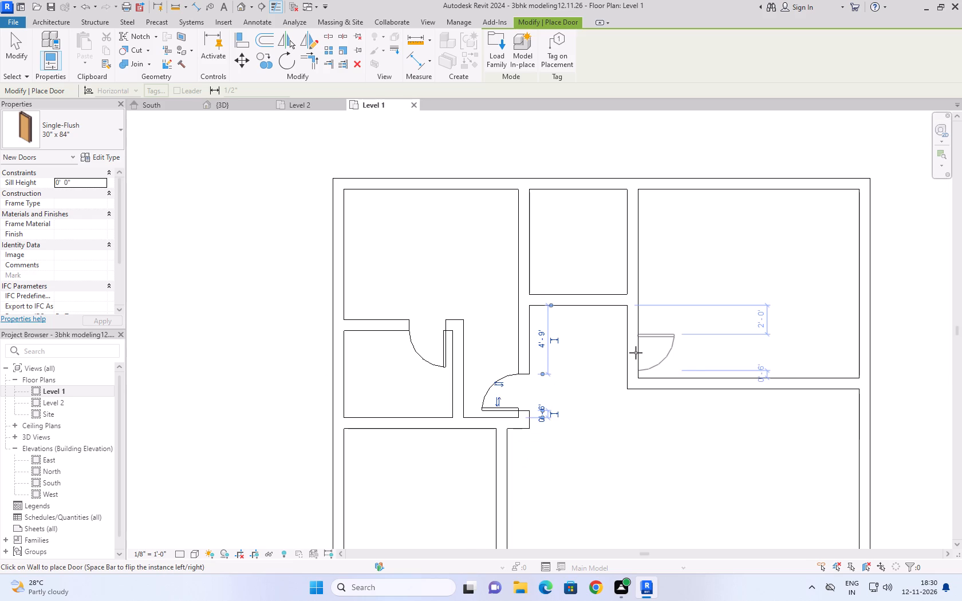
{"action": "key", "text": "space"}
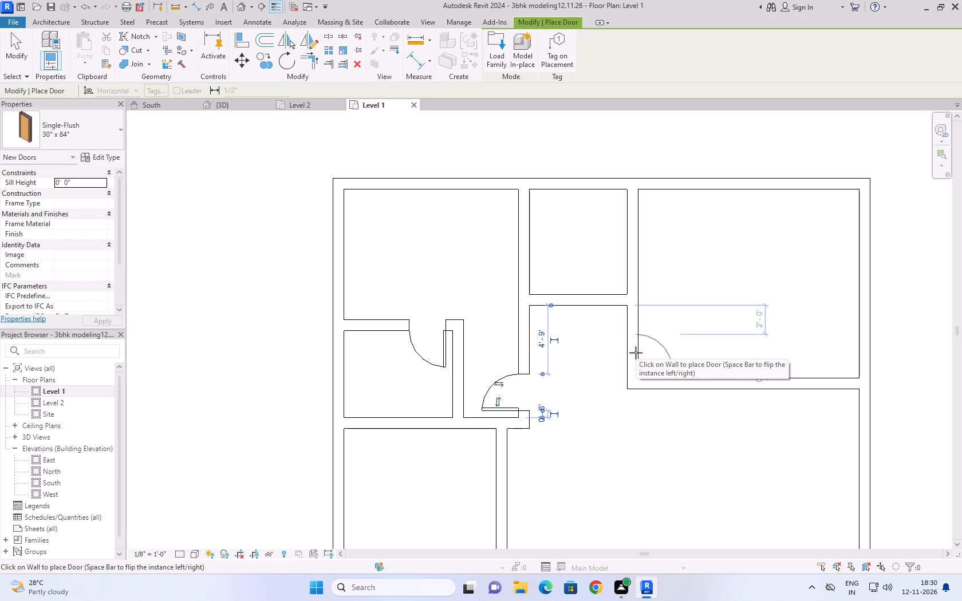
{"action": "left_click", "coordinate": [636, 353]}
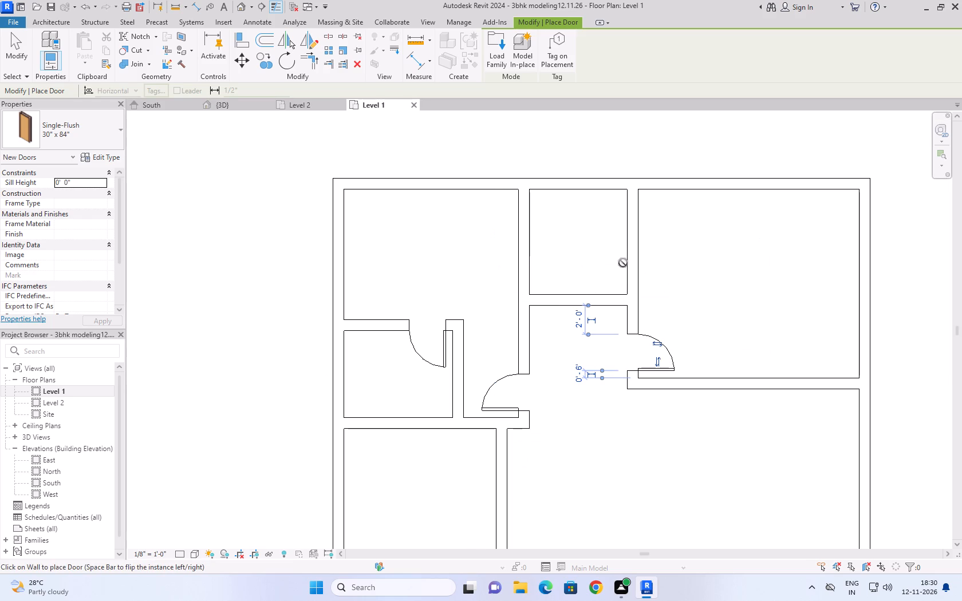
{"action": "key", "text": "space"}
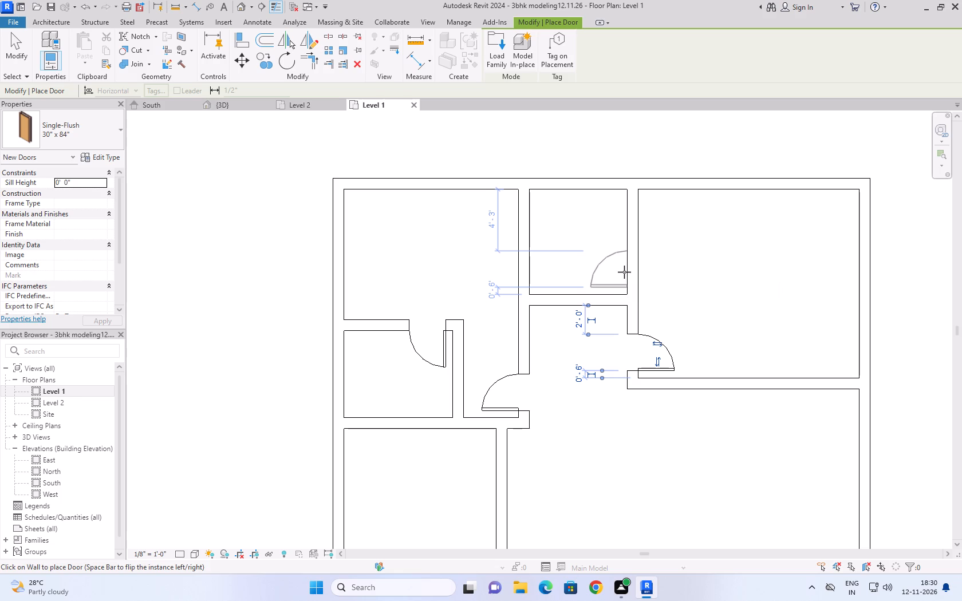
{"action": "left_click", "coordinate": [624, 272]}
Place a door centred in the southwest room's east wall and another in the large southern room's exterior east wall, 1'-0" from its south corner.
{"action": "scroll", "coordinate": [665, 234], "scroll_direction": "down", "scroll_amount": 6}
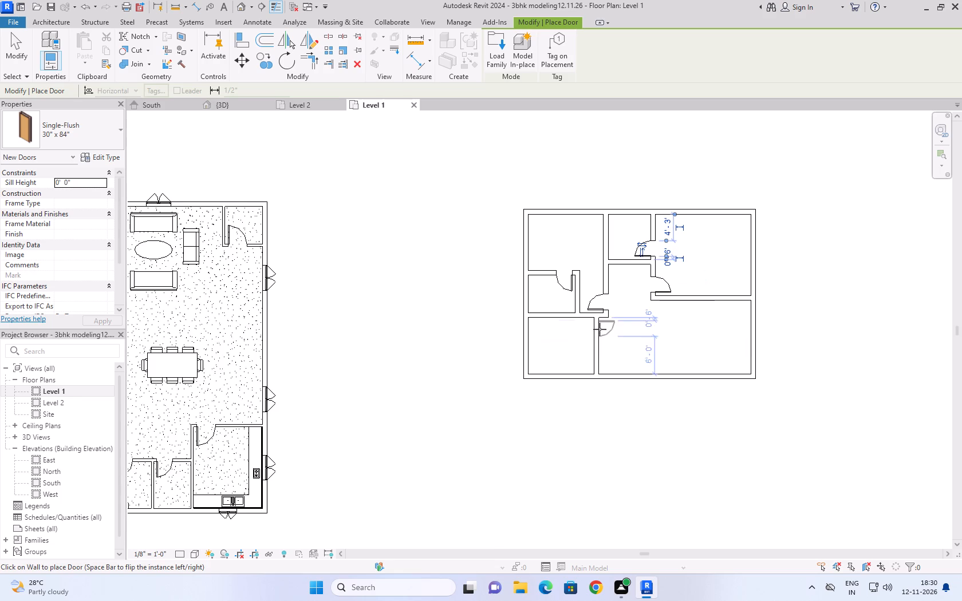
{"action": "scroll", "coordinate": [604, 330], "scroll_direction": "up", "scroll_amount": 5}
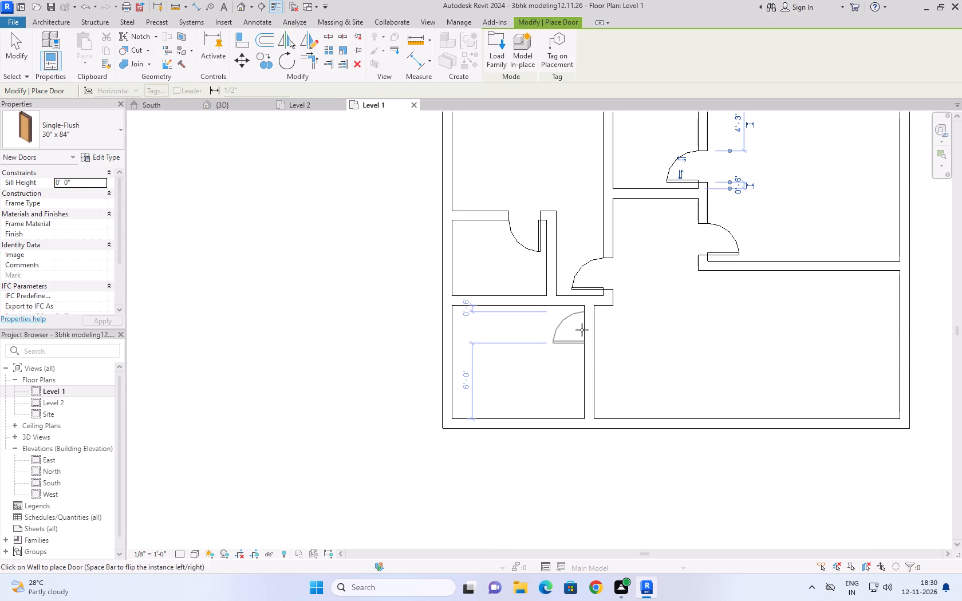
{"action": "key", "text": "space"}
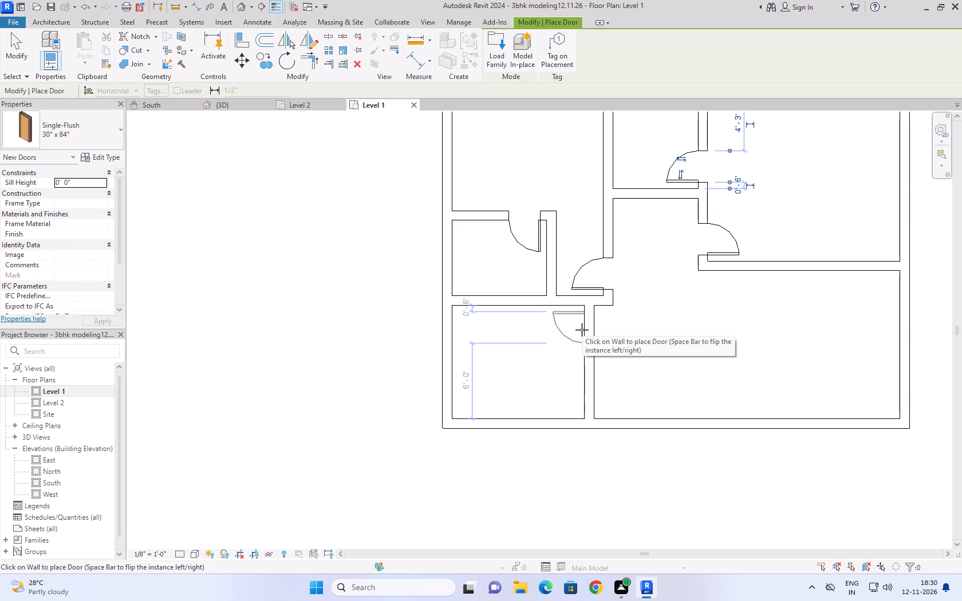
{"action": "left_click", "coordinate": [585, 365]}
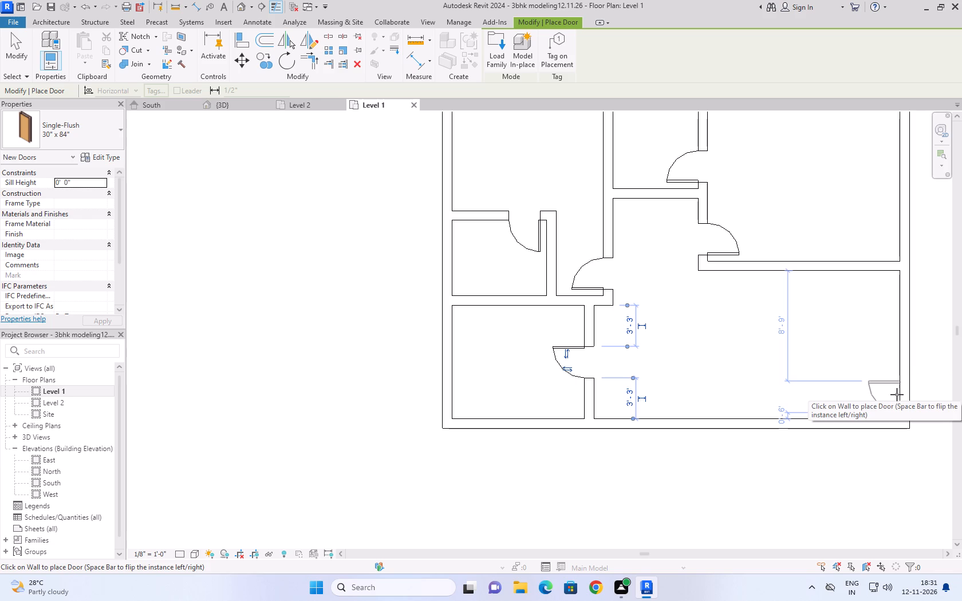
{"action": "key", "text": "space"}
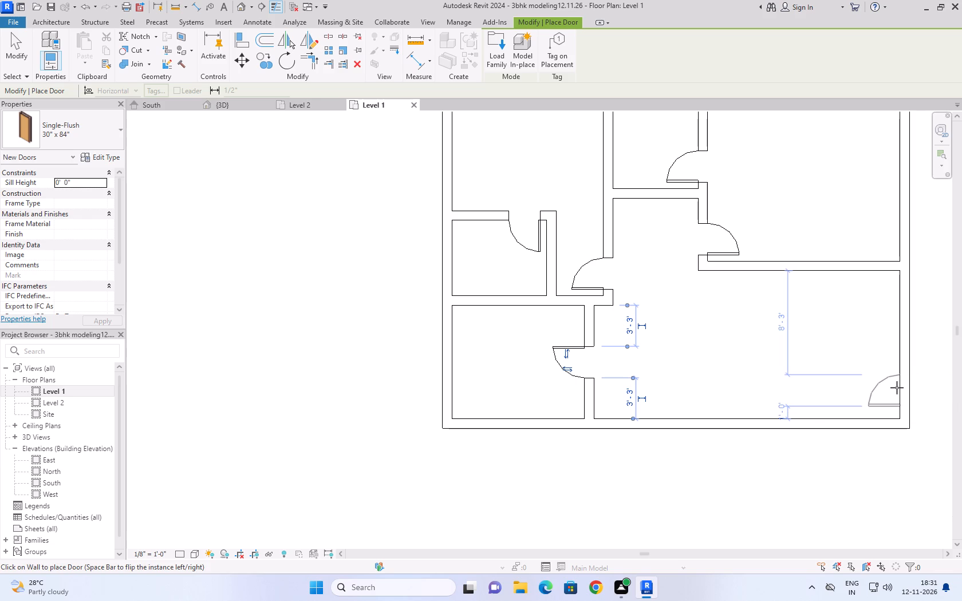
{"action": "scroll", "coordinate": [895, 388], "scroll_direction": "up", "scroll_amount": 5}
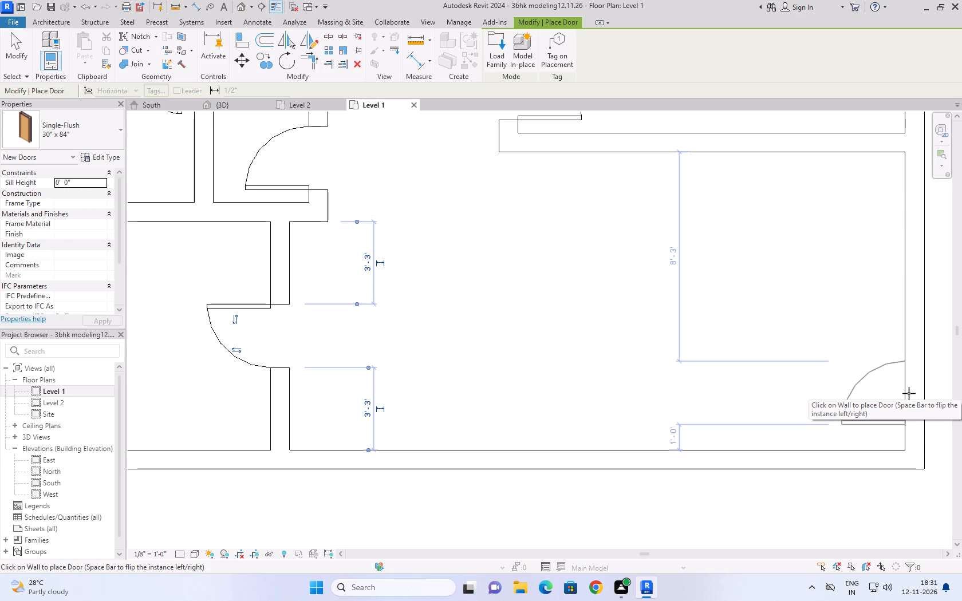
{"action": "left_click", "coordinate": [909, 393]}
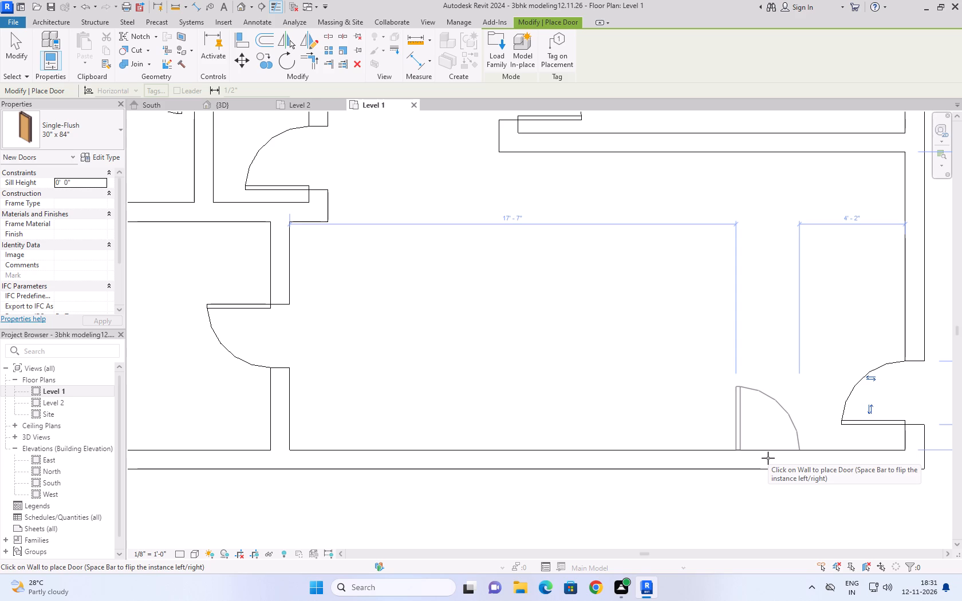
Examine the door positions and swings across the new house plan, including the wall corner beside the narrow passage.
{"action": "scroll", "coordinate": [740, 370], "scroll_direction": "down", "scroll_amount": 5}
{"action": "middle_click_drag", "start_coordinate": [879, 378], "coordinate": [744, 397]}
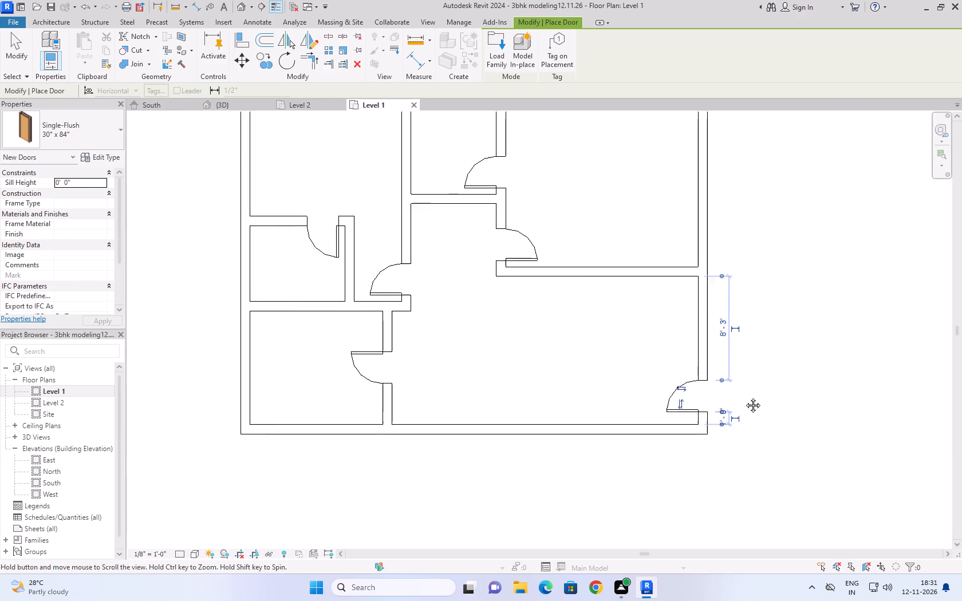
{"action": "middle_click_drag", "start_coordinate": [744, 397], "coordinate": [688, 439]}
{"action": "scroll", "coordinate": [688, 440], "scroll_direction": "down", "scroll_amount": 2}
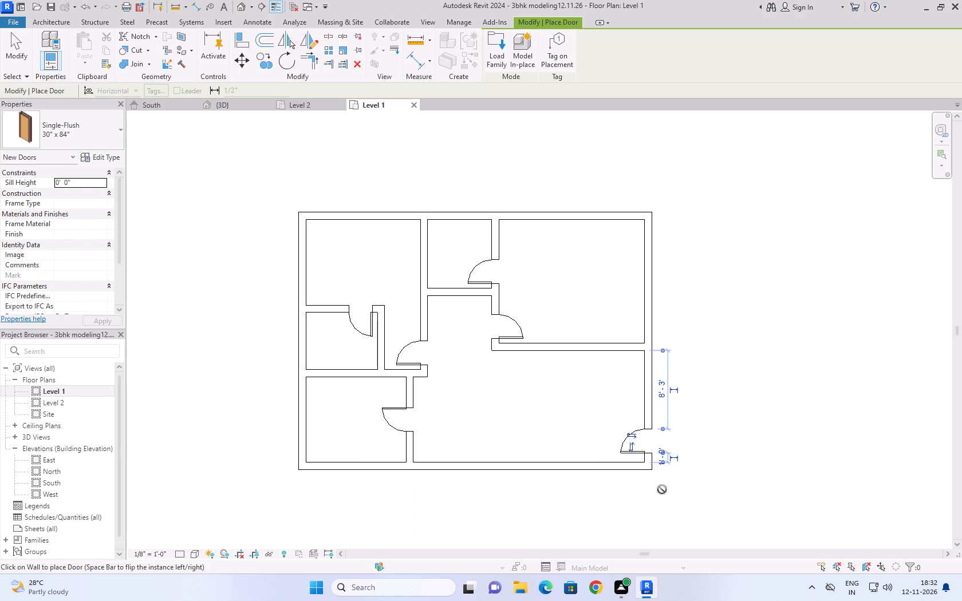
{"action": "scroll", "coordinate": [662, 489], "scroll_direction": "up", "scroll_amount": 7}
{"action": "scroll", "coordinate": [695, 431], "scroll_direction": "up", "scroll_amount": 3}
{"action": "scroll", "coordinate": [707, 394], "scroll_direction": "down", "scroll_amount": 3}
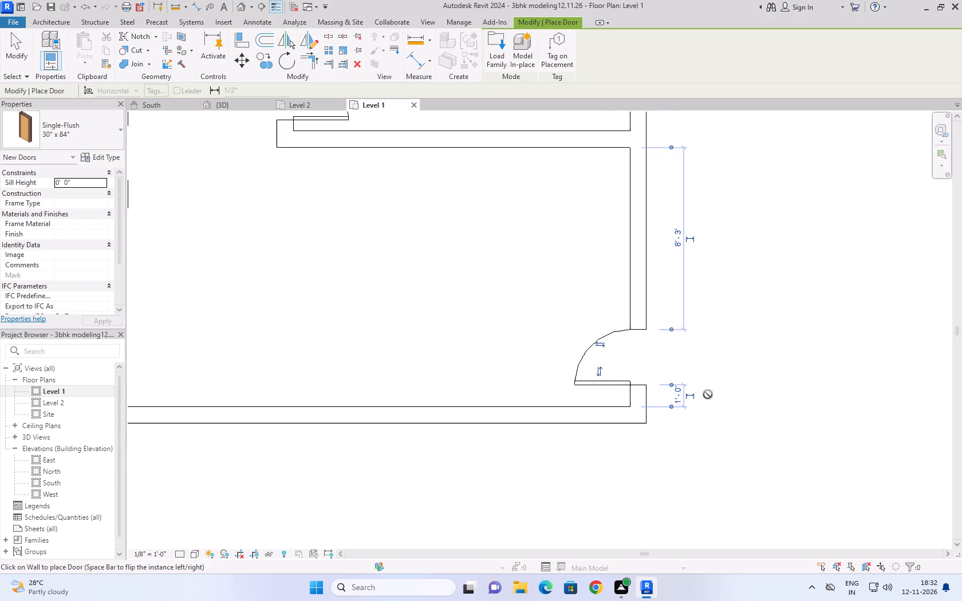
{"action": "scroll", "coordinate": [708, 394], "scroll_direction": "down", "scroll_amount": 6}
{"action": "middle_click_drag", "start_coordinate": [519, 292], "coordinate": [496, 359]}
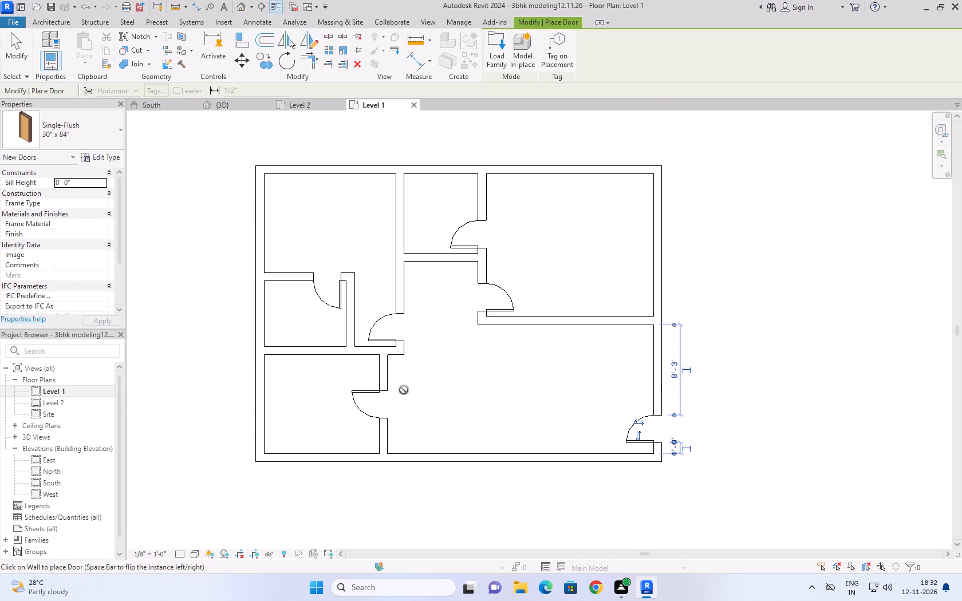
{"action": "scroll", "coordinate": [380, 394], "scroll_direction": "up", "scroll_amount": 4}
{"action": "scroll", "coordinate": [409, 317], "scroll_direction": "up", "scroll_amount": 4}
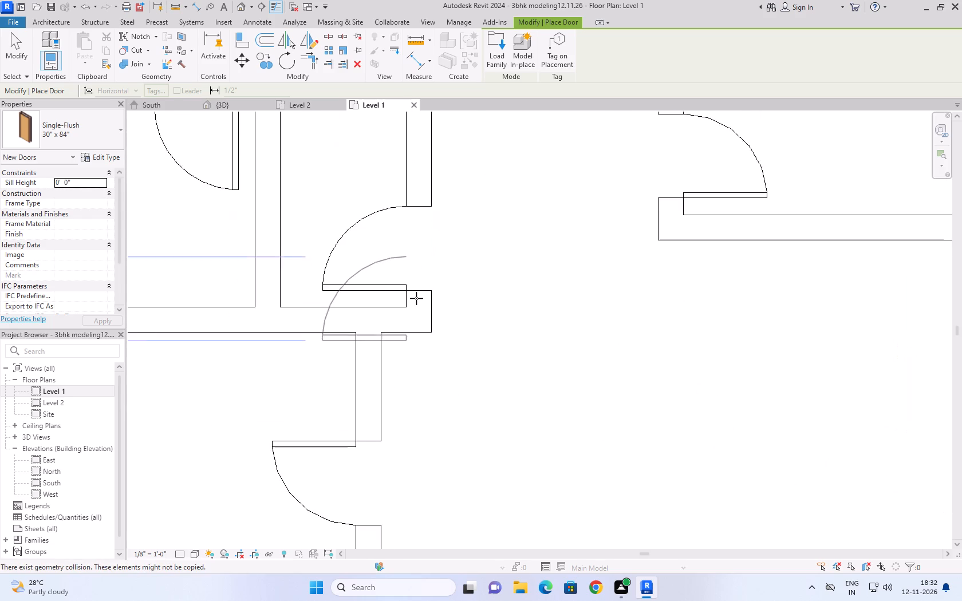
{"action": "scroll", "coordinate": [416, 297], "scroll_direction": "down", "scroll_amount": 6}
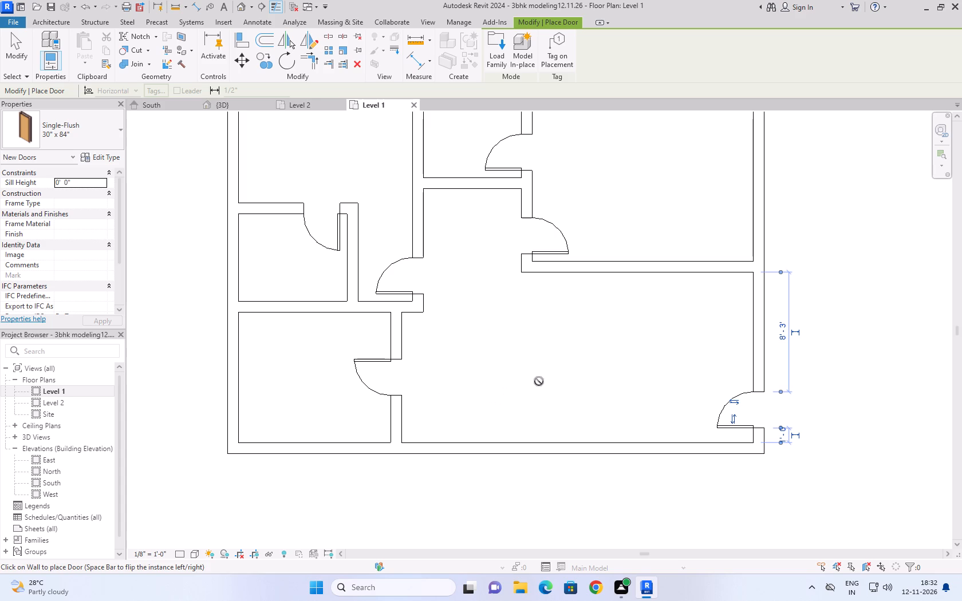
{"action": "scroll", "coordinate": [537, 373], "scroll_direction": "down", "scroll_amount": 3}
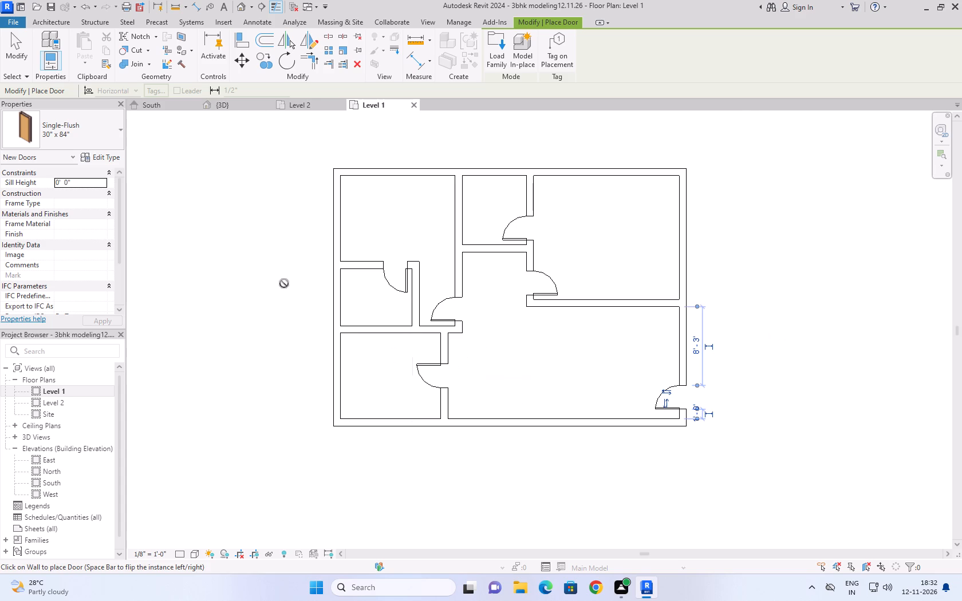
Open the 3D view in its home orientation and examine the new house beside the existing one.
{"action": "left_click", "coordinate": [239, 108]}
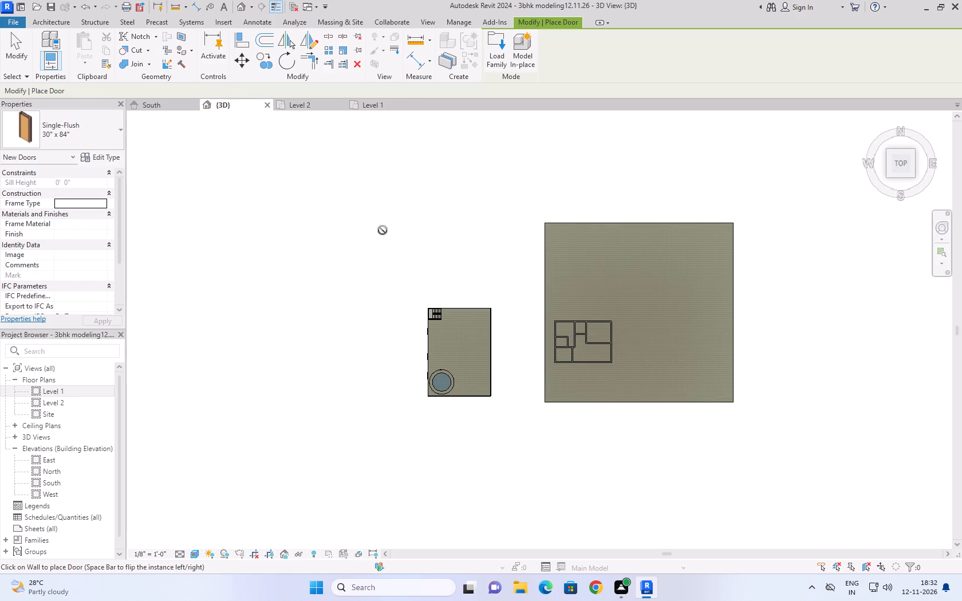
{"action": "scroll", "coordinate": [383, 230], "scroll_direction": "down", "scroll_amount": 2}
{"action": "scroll", "coordinate": [431, 226], "scroll_direction": "up", "scroll_amount": 3}
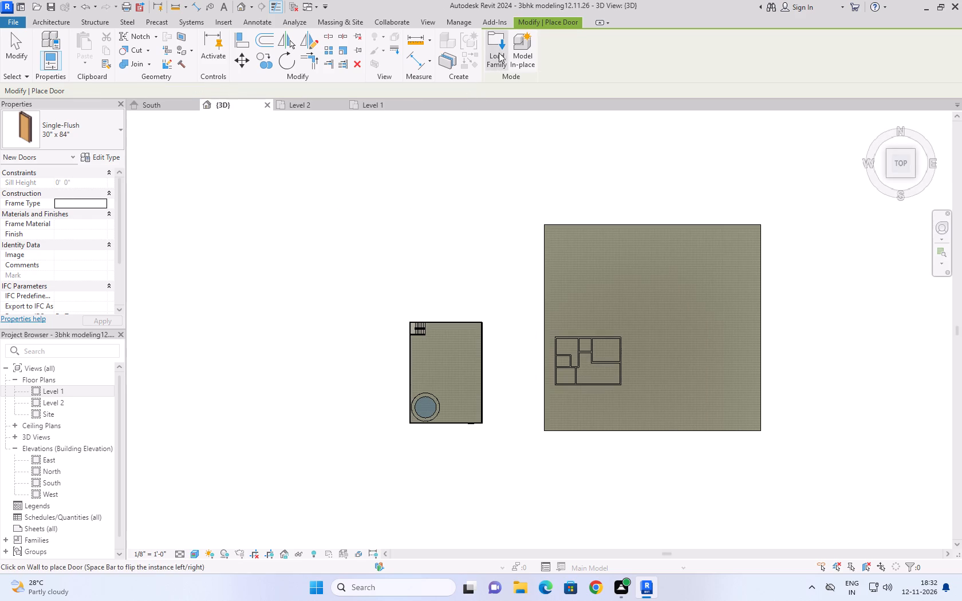
{"action": "left_click", "coordinate": [423, 18]}
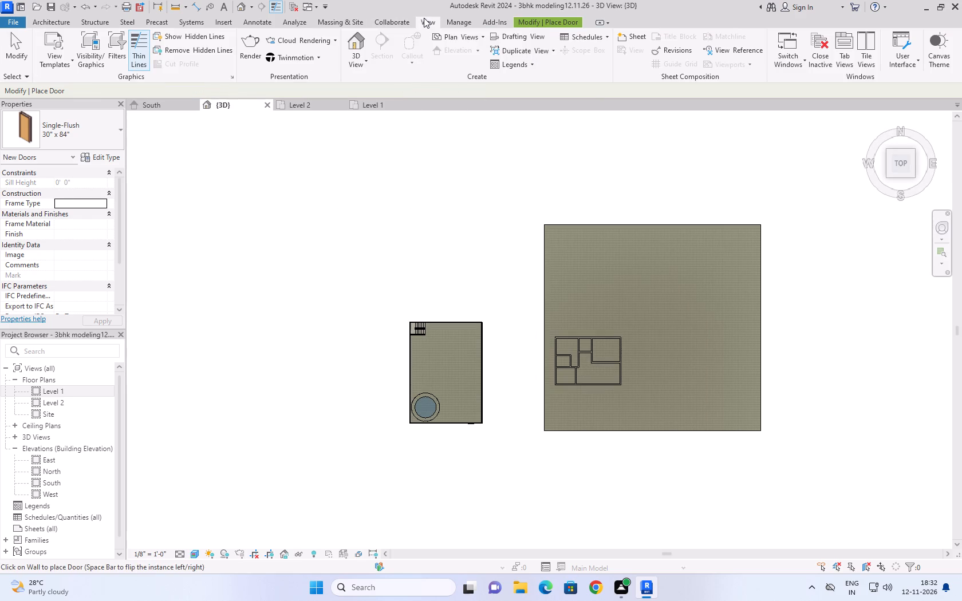
{"action": "left_click", "coordinate": [360, 40]}
{"action": "left_click", "coordinate": [354, 41]}
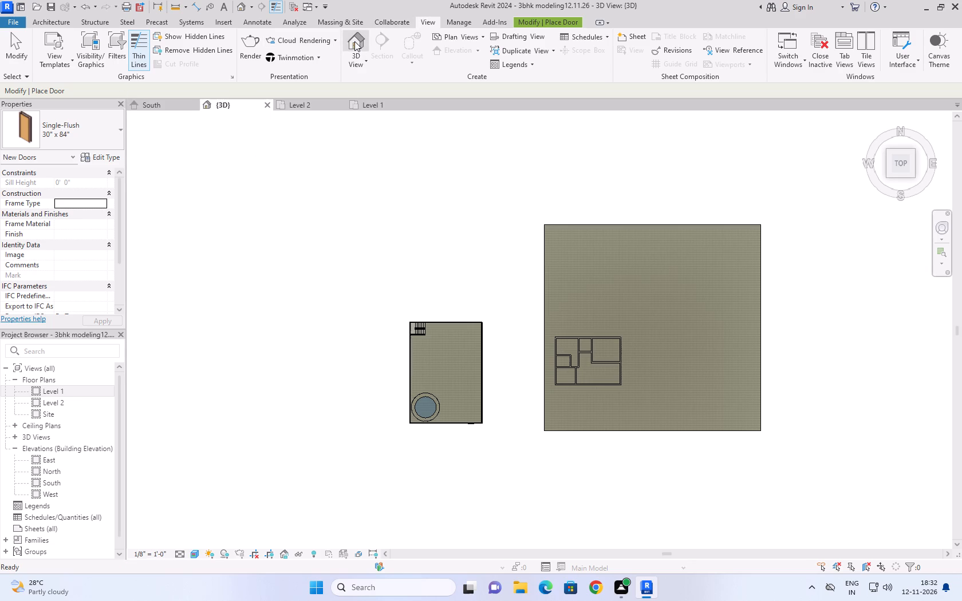
{"action": "double_click", "coordinate": [354, 41]}
{"action": "left_click", "coordinate": [367, 101]}
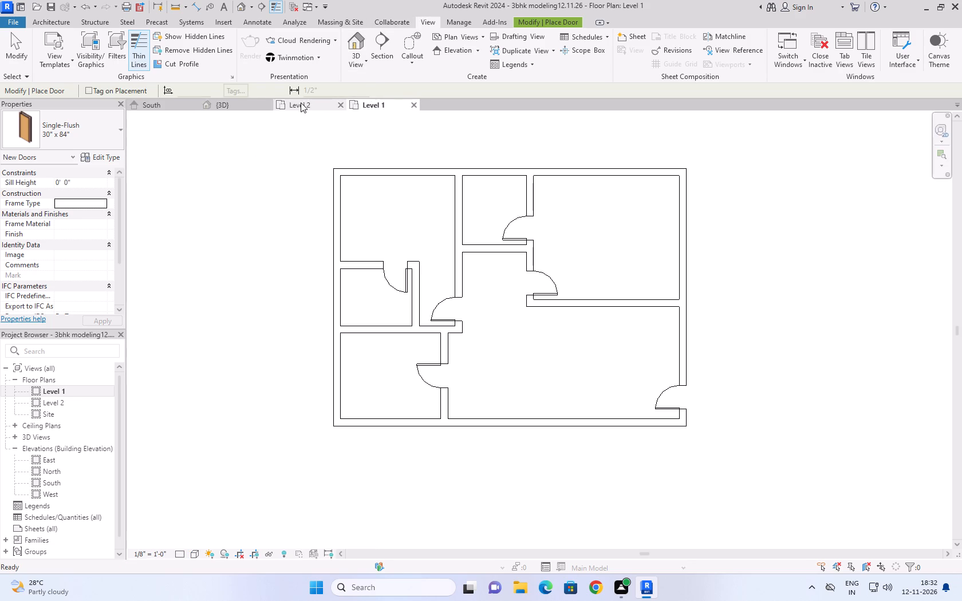
{"action": "left_click", "coordinate": [300, 102]}
{"action": "left_click", "coordinate": [248, 108]}
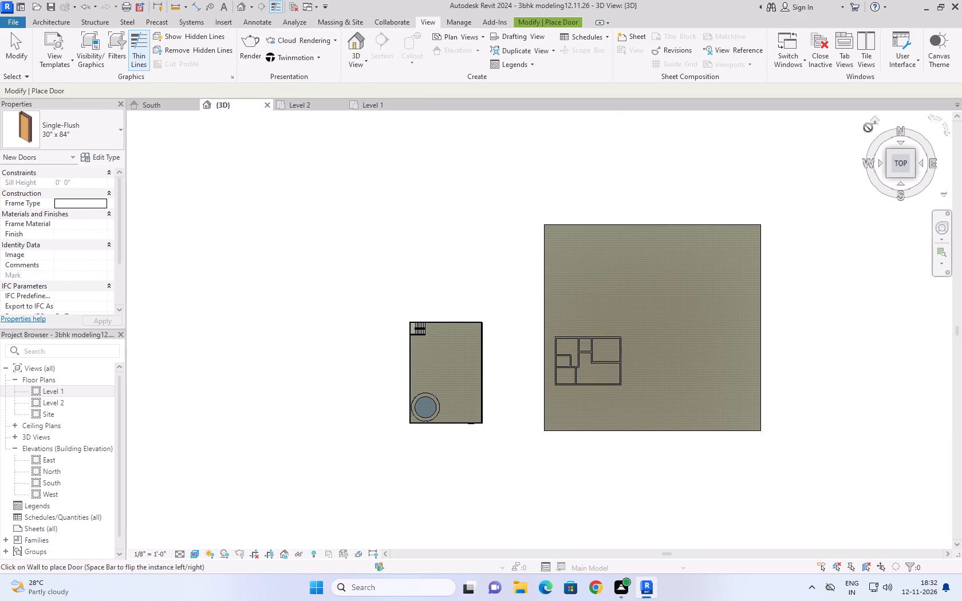
{"action": "left_click", "coordinate": [874, 124]}
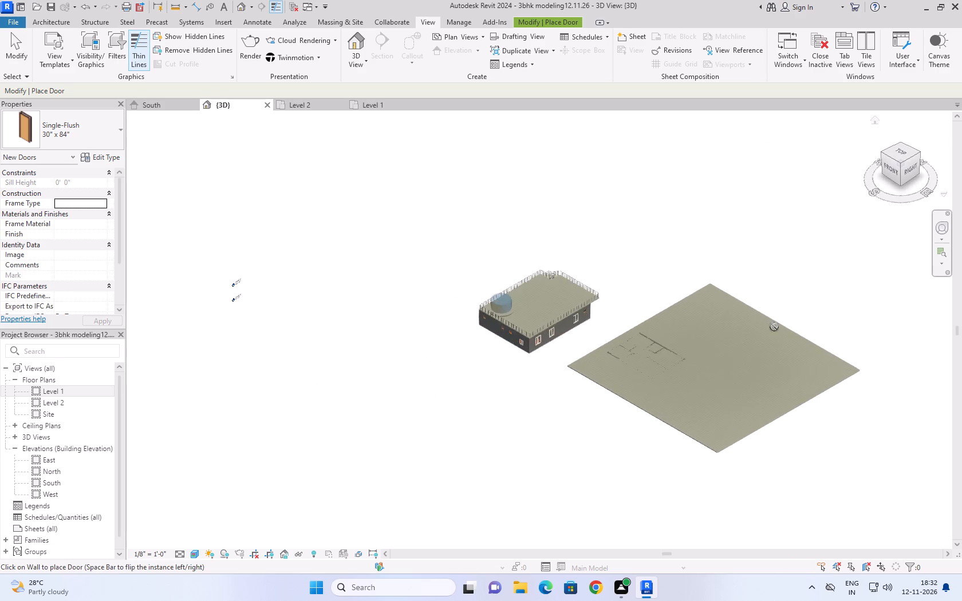
{"action": "scroll", "coordinate": [646, 400], "scroll_direction": "up", "scroll_amount": 7}
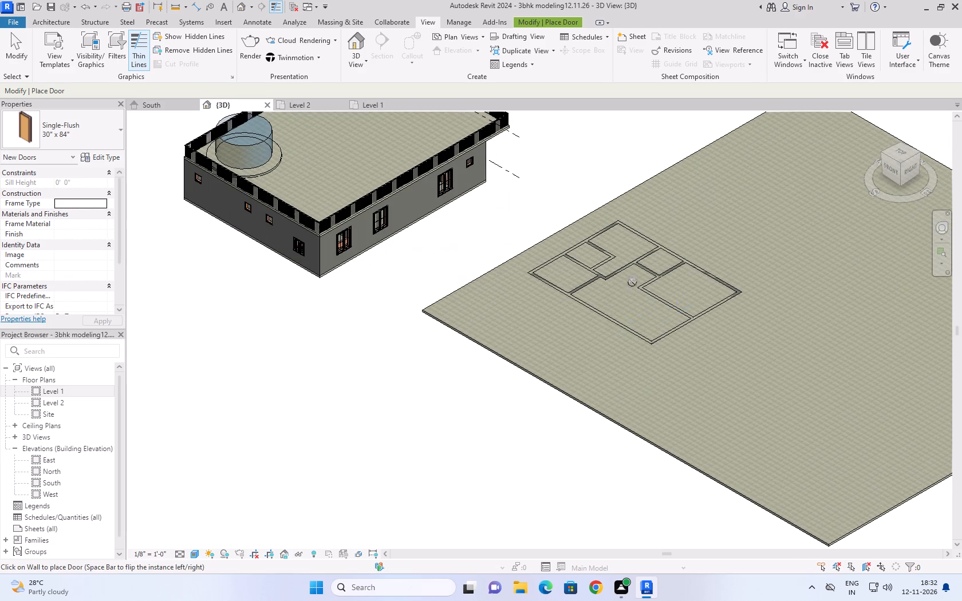
Delete the large 6" slab floor covering the new house in the 3D view.
{"action": "left_click", "coordinate": [13, 45]}
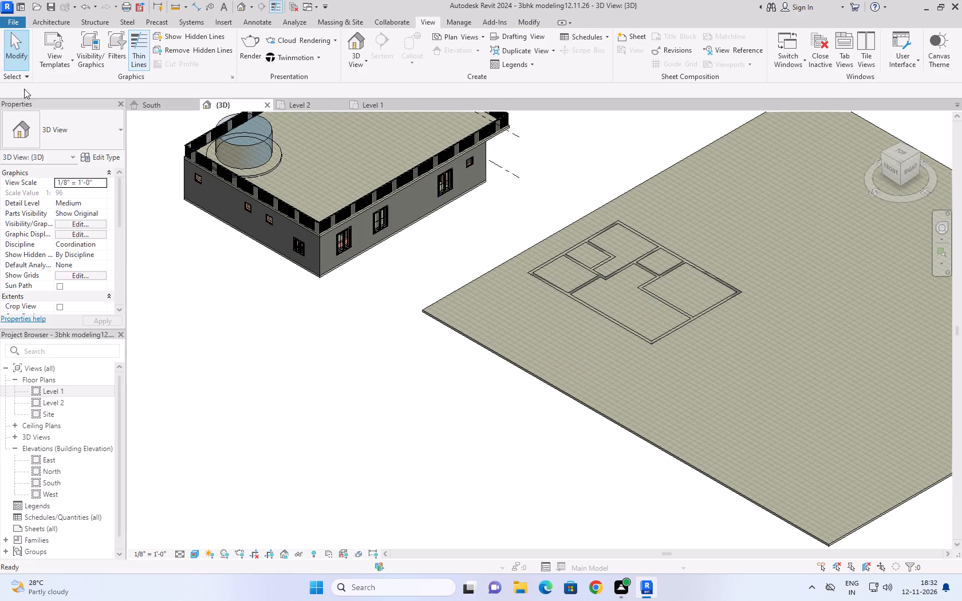
{"action": "left_click", "coordinate": [443, 325]}
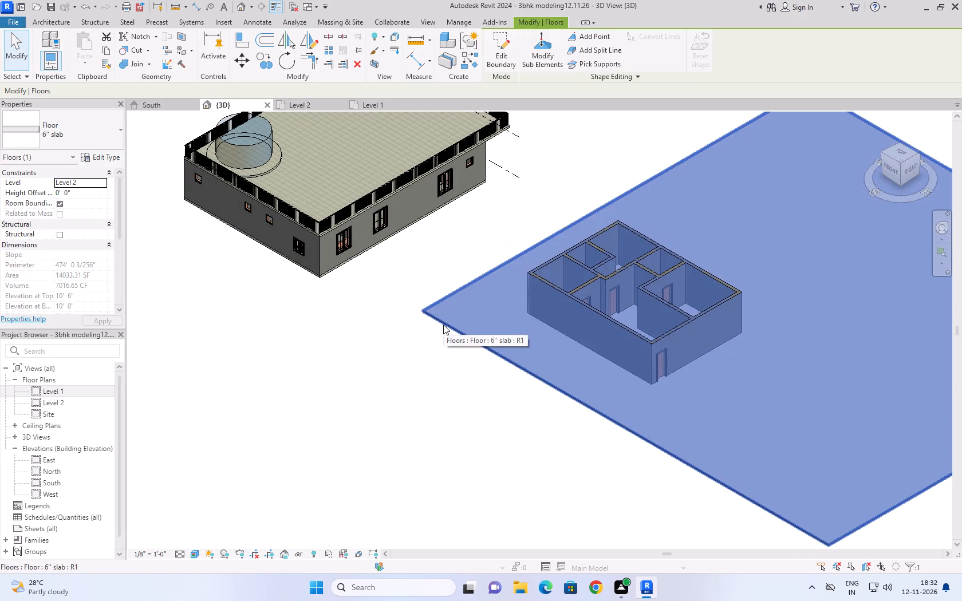
{"action": "key", "text": "Delete"}
Examine the new house's walls, rooms and door openings in 3D from above and from its east side.
{"action": "scroll", "coordinate": [446, 353], "scroll_direction": "down", "scroll_amount": 3}
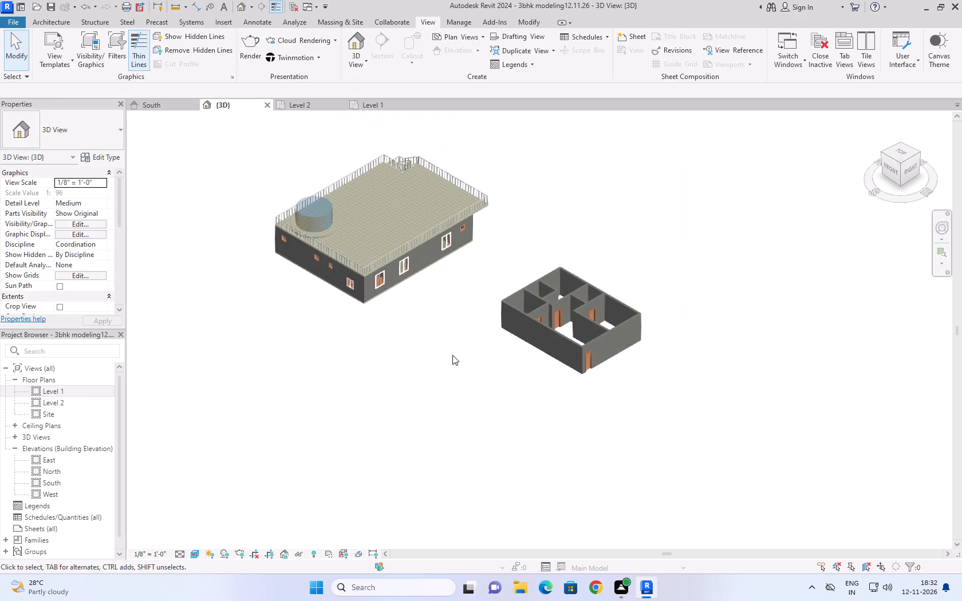
{"action": "scroll", "coordinate": [599, 358], "scroll_direction": "up", "scroll_amount": 7}
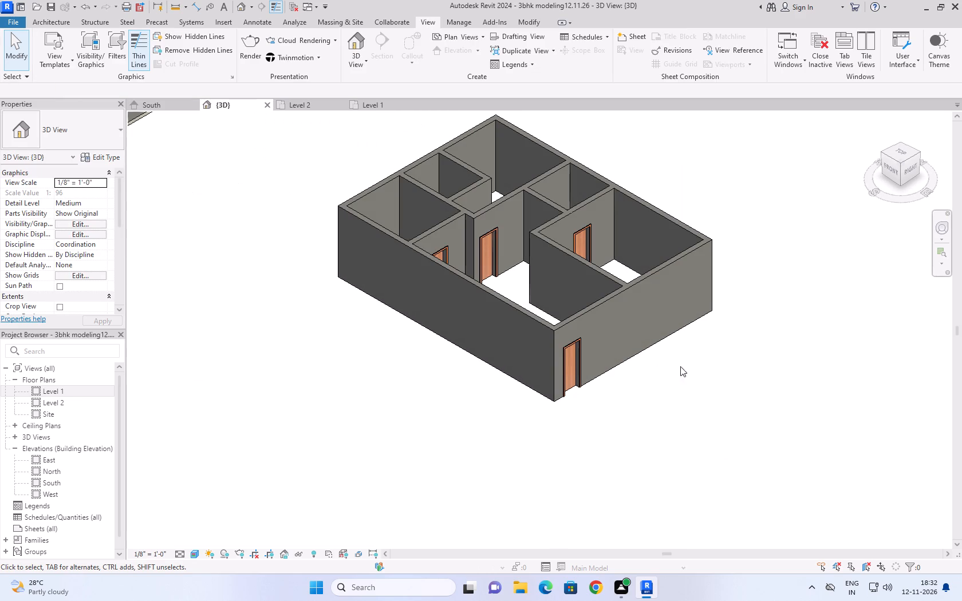
{"action": "middle_click_drag", "start_coordinate": [657, 405], "coordinate": [586, 406], "text": "shift"}
{"action": "scroll", "coordinate": [585, 347], "scroll_direction": "down", "scroll_amount": 3}
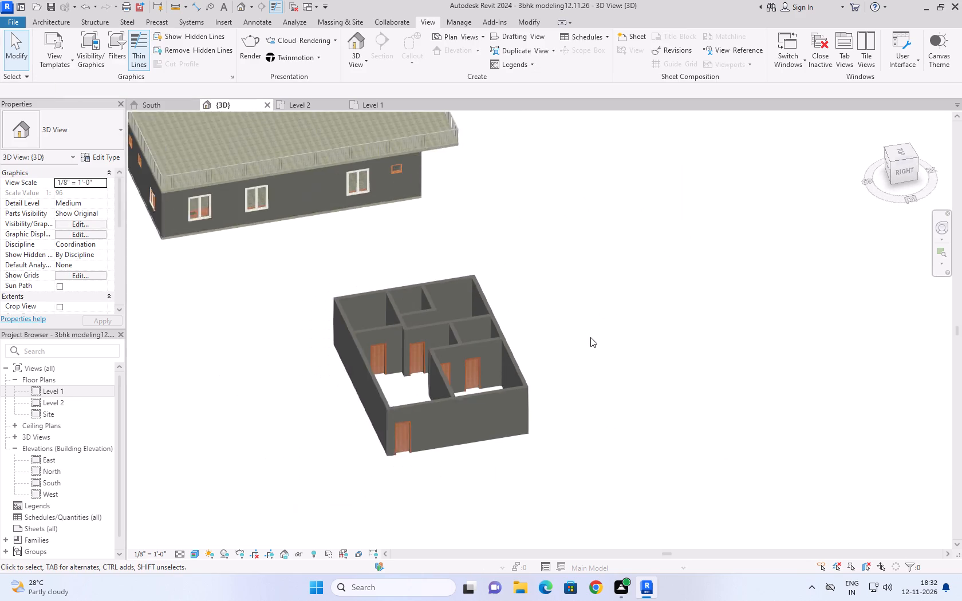
{"action": "scroll", "coordinate": [590, 337], "scroll_direction": "down", "scroll_amount": 1}
{"action": "middle_click_drag", "start_coordinate": [582, 384], "coordinate": [521, 469], "text": "shift"}
{"action": "middle_click_drag", "start_coordinate": [500, 334], "coordinate": [516, 378]}
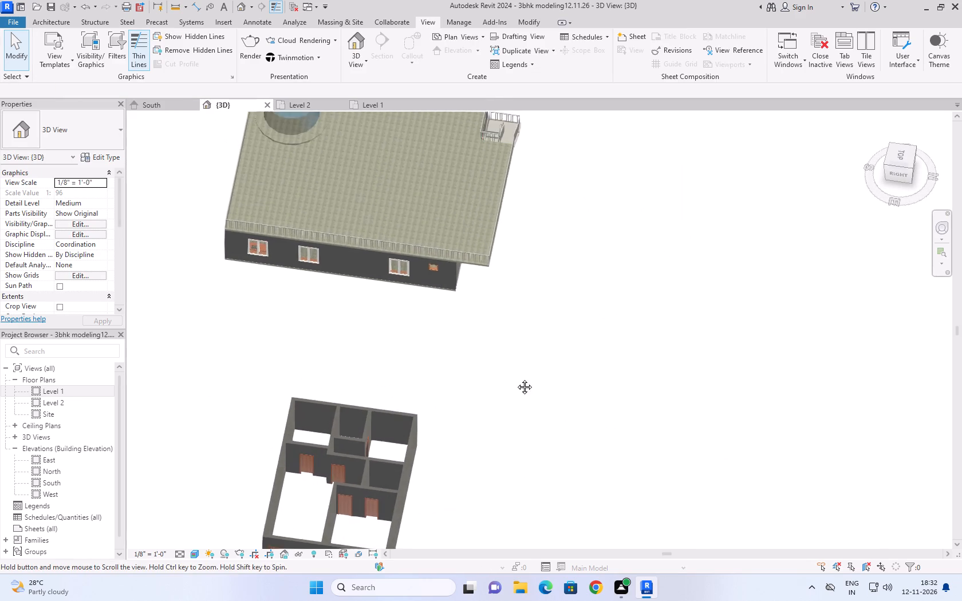
{"action": "middle_click_drag", "start_coordinate": [516, 378], "coordinate": [574, 253]}
{"action": "scroll", "coordinate": [561, 296], "scroll_direction": "down", "scroll_amount": 1}
{"action": "middle_click_drag", "start_coordinate": [545, 250], "coordinate": [574, 392], "text": "shift"}
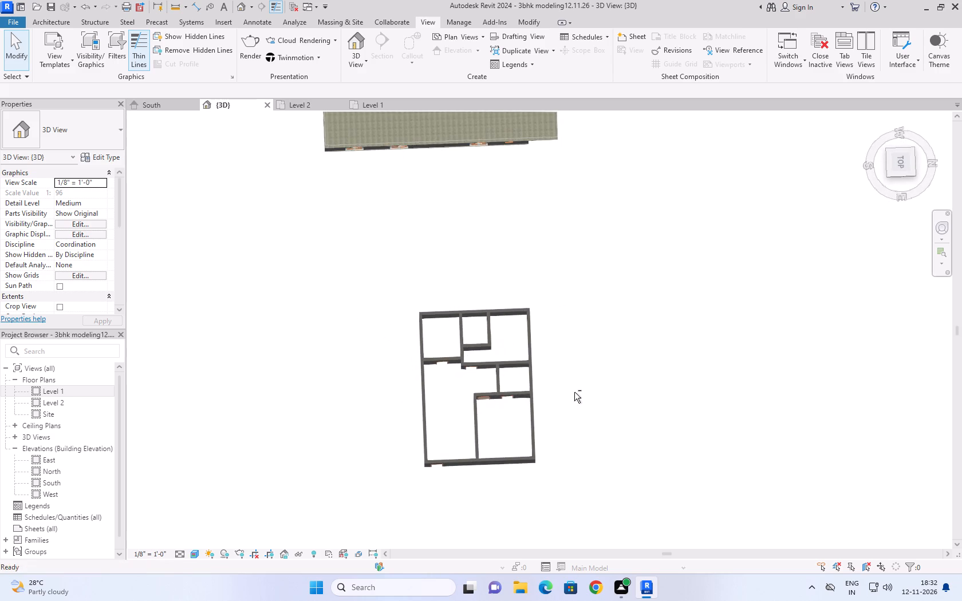
{"action": "scroll", "coordinate": [480, 354], "scroll_direction": "up", "scroll_amount": 7}
{"action": "middle_click_drag", "start_coordinate": [543, 363], "coordinate": [545, 264], "text": "shift"}
{"action": "scroll", "coordinate": [543, 355], "scroll_direction": "up", "scroll_amount": 1, "text": "shift"}
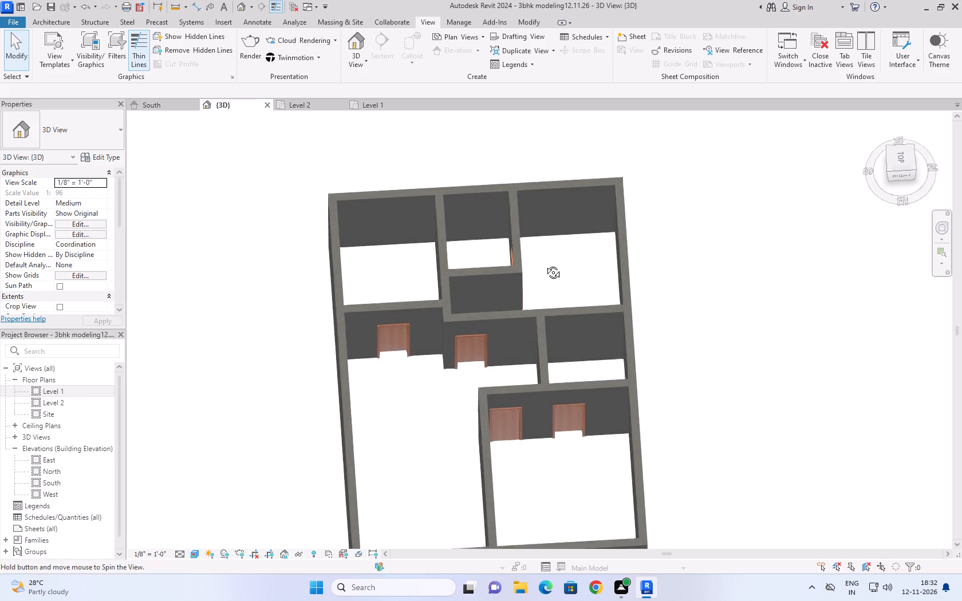
{"action": "middle_click_drag", "start_coordinate": [545, 264], "coordinate": [565, 207], "text": "shift"}
{"action": "scroll", "coordinate": [565, 207], "scroll_direction": "down", "scroll_amount": 2}
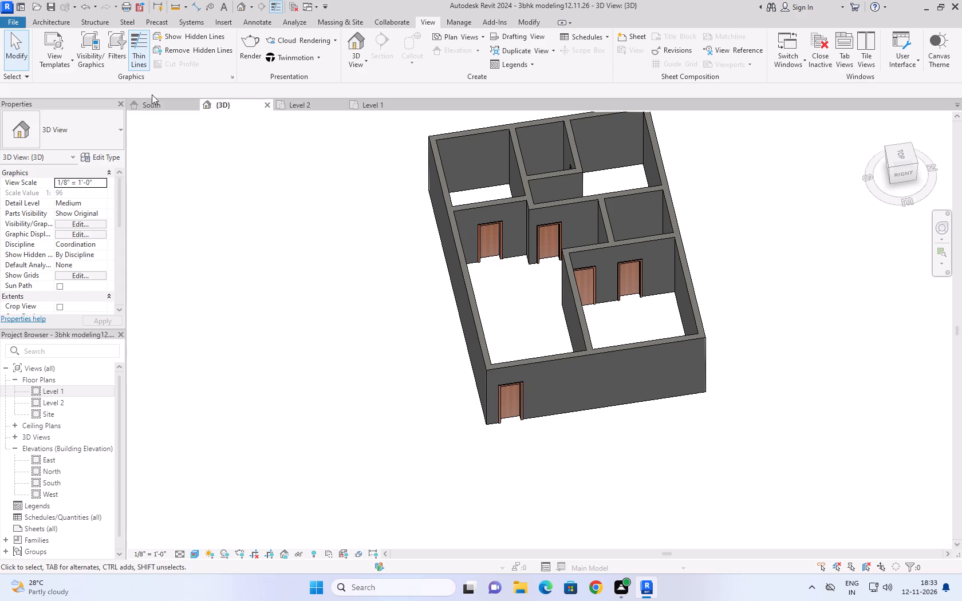
Review the Level 2 plan and the South elevation, and examine the new house's room layout on the Level 1 plan.
{"action": "left_click", "coordinate": [299, 107]}
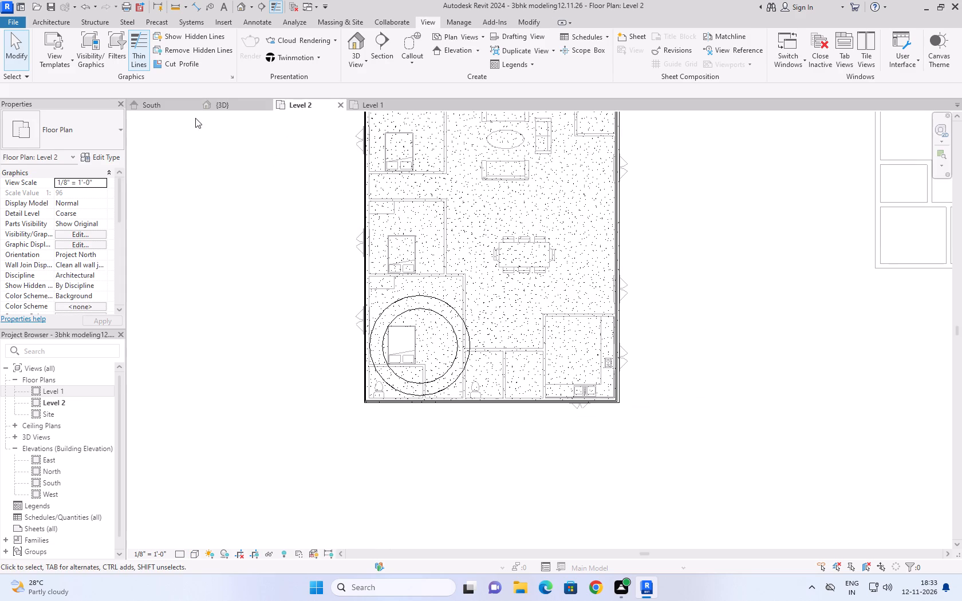
{"action": "left_click", "coordinate": [173, 104]}
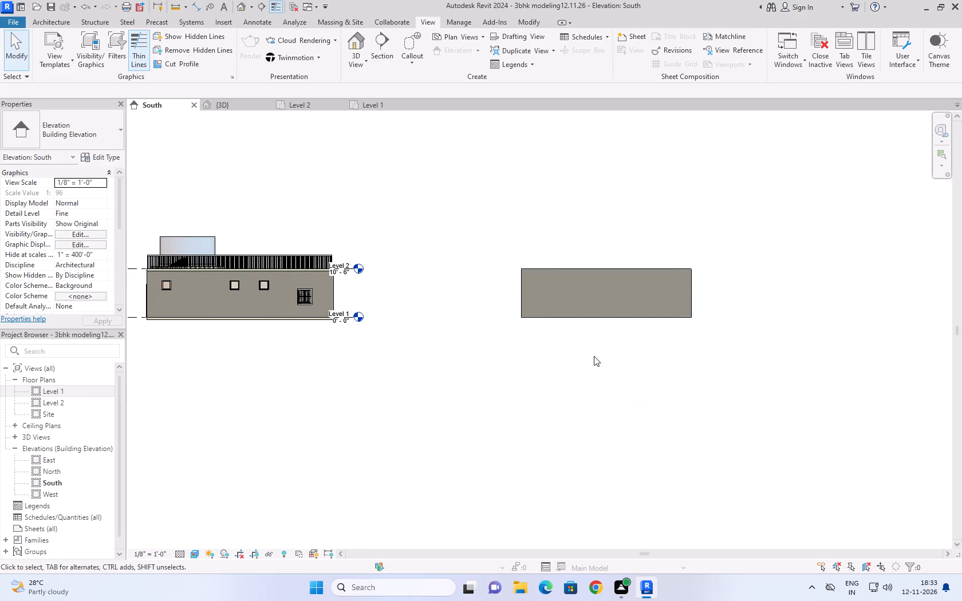
{"action": "left_click", "coordinate": [380, 110]}
{"action": "middle_click_drag", "start_coordinate": [571, 337], "coordinate": [474, 362]}
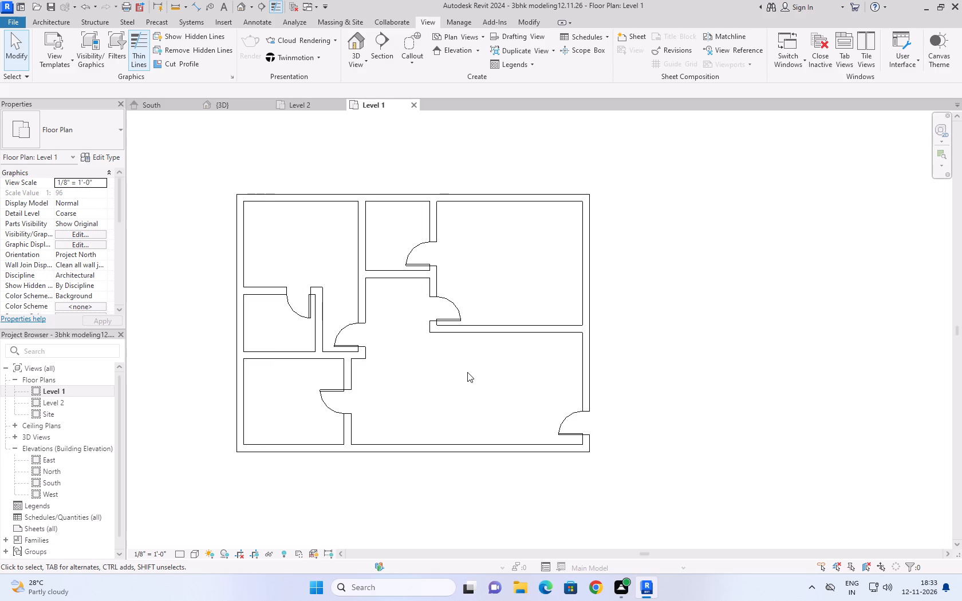
{"action": "scroll", "coordinate": [467, 372], "scroll_direction": "down", "scroll_amount": 1}
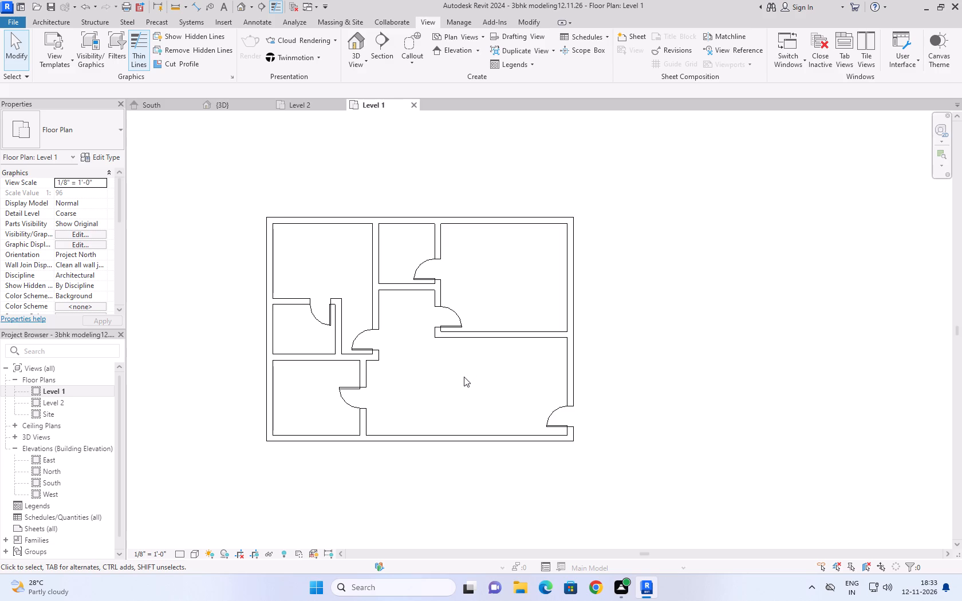
{"action": "scroll", "coordinate": [313, 429], "scroll_direction": "up", "scroll_amount": 3}
{"action": "scroll", "coordinate": [317, 417], "scroll_direction": "down", "scroll_amount": 3}
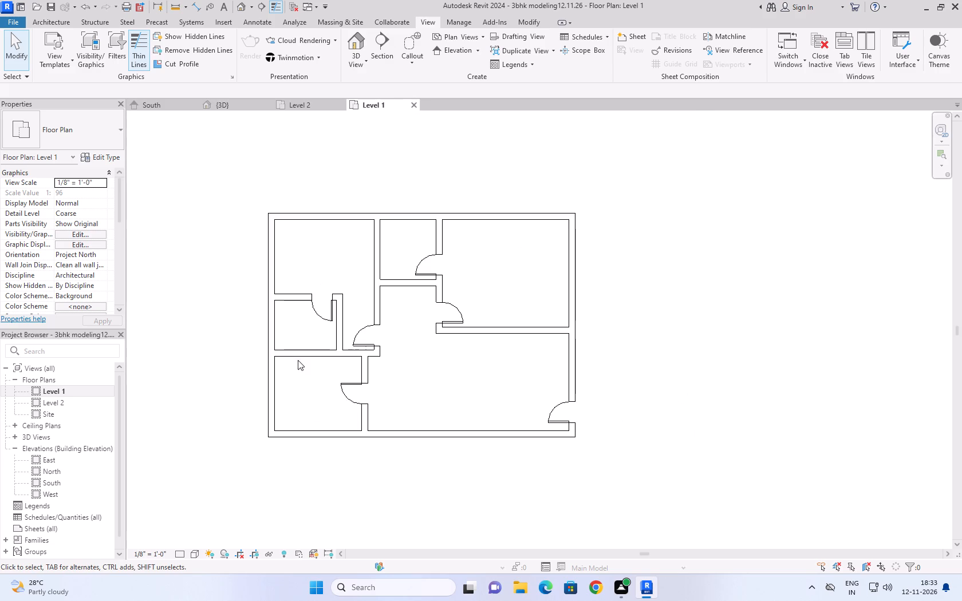
{"action": "scroll", "coordinate": [283, 331], "scroll_direction": "up", "scroll_amount": 3}
{"action": "middle_click_drag", "start_coordinate": [308, 254], "coordinate": [301, 274]}
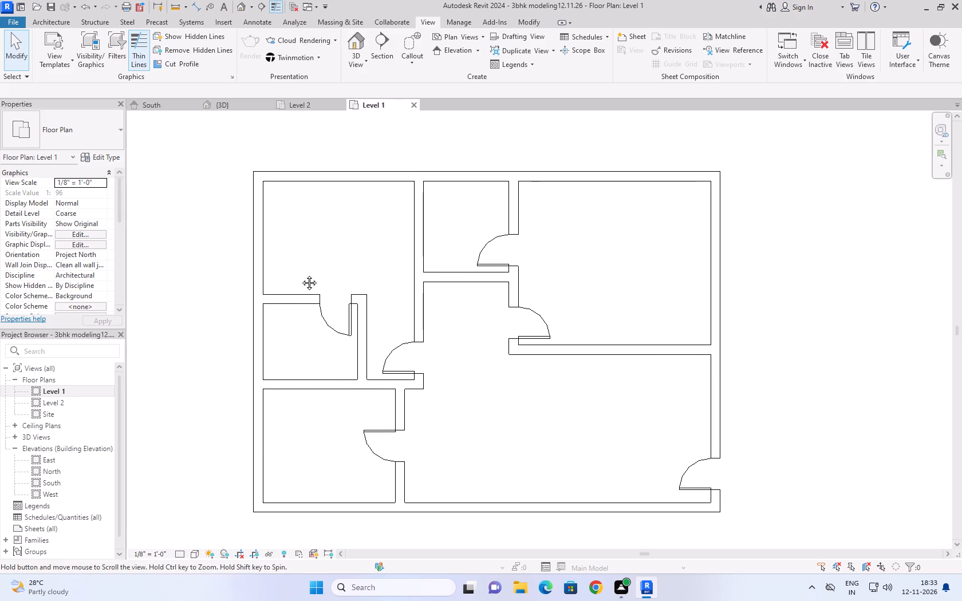
{"action": "middle_click_drag", "start_coordinate": [301, 274], "coordinate": [300, 275]}
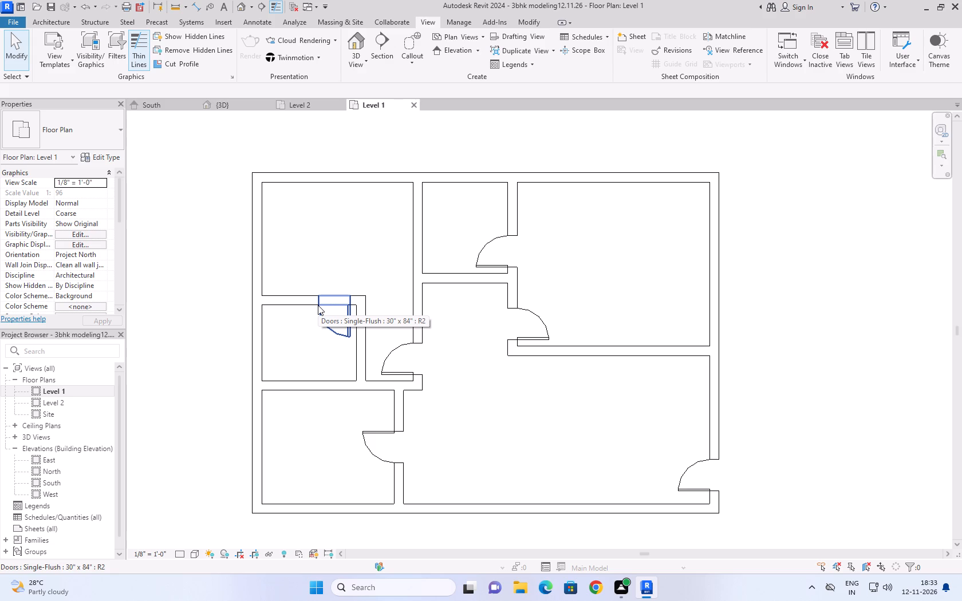
{"action": "left_click", "coordinate": [343, 272]}
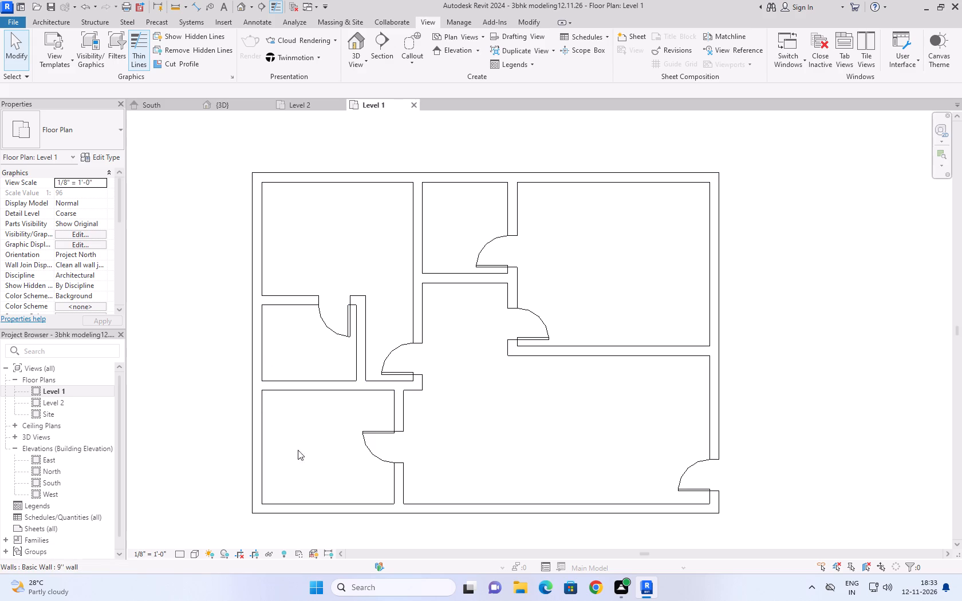
{"action": "scroll", "coordinate": [316, 472], "scroll_direction": "up", "scroll_amount": 2}
{"action": "scroll", "coordinate": [322, 370], "scroll_direction": "down", "scroll_amount": 3}
{"action": "scroll", "coordinate": [335, 492], "scroll_direction": "up", "scroll_amount": 2}
{"action": "scroll", "coordinate": [334, 488], "scroll_direction": "down", "scroll_amount": 2}
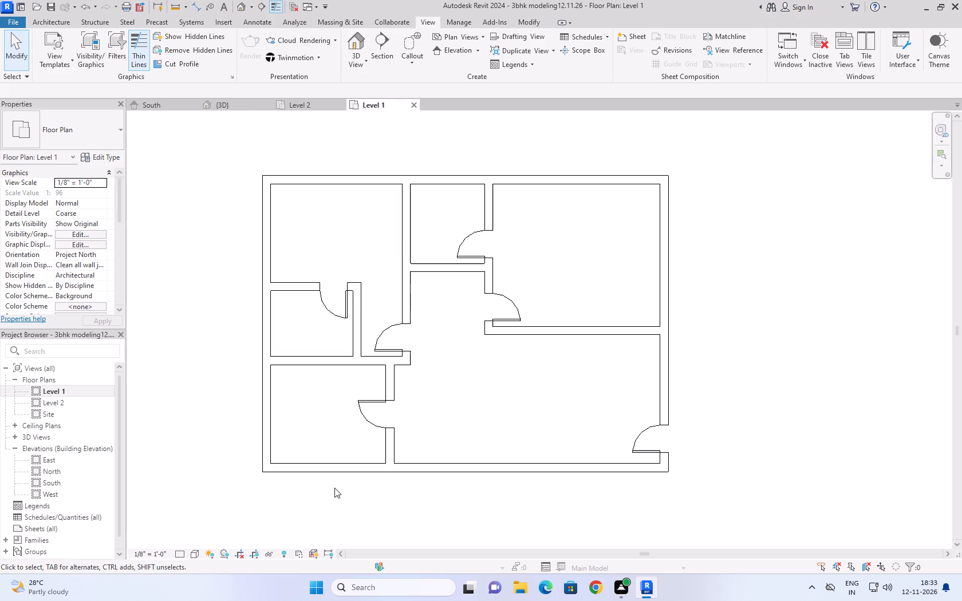
{"action": "left_click", "coordinate": [230, 196]}
Place 48" x 60" Window-Casement-Double windows in the southwest room, one centred in the south wall and one in the west wall, 2'-0" from its north corner.
{"action": "left_click", "coordinate": [11, 46]}
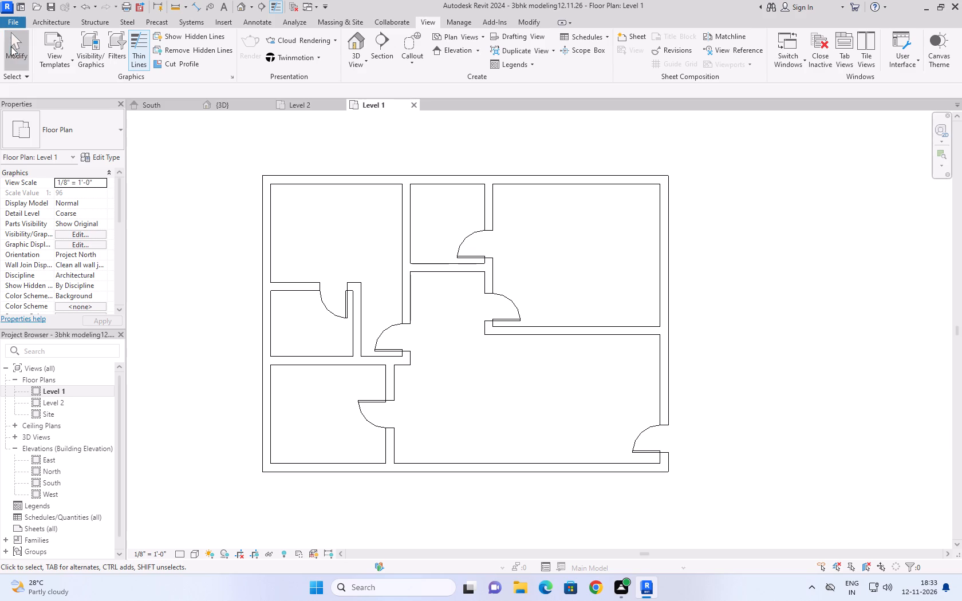
{"action": "left_click", "coordinate": [57, 20]}
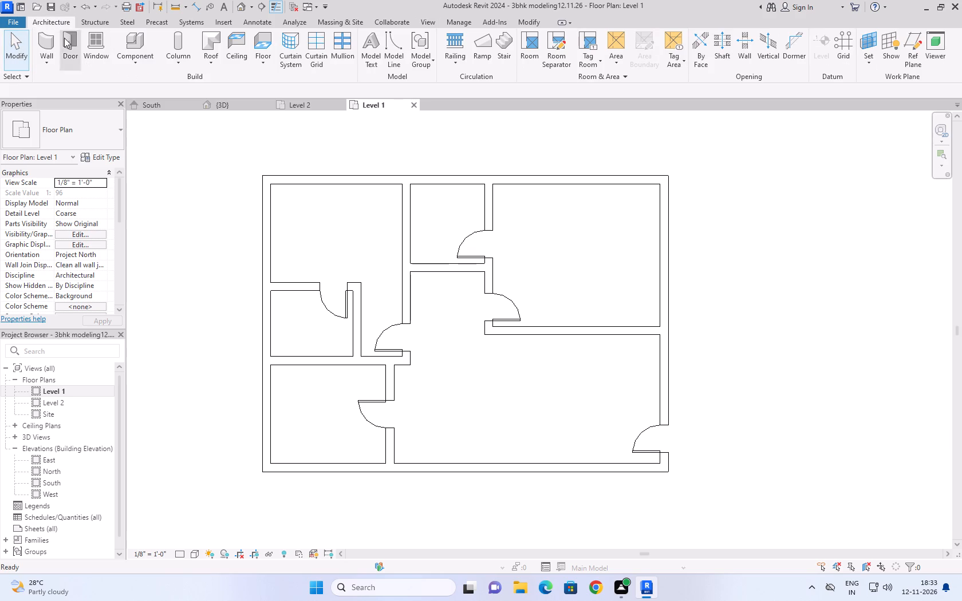
{"action": "left_click", "coordinate": [98, 36]}
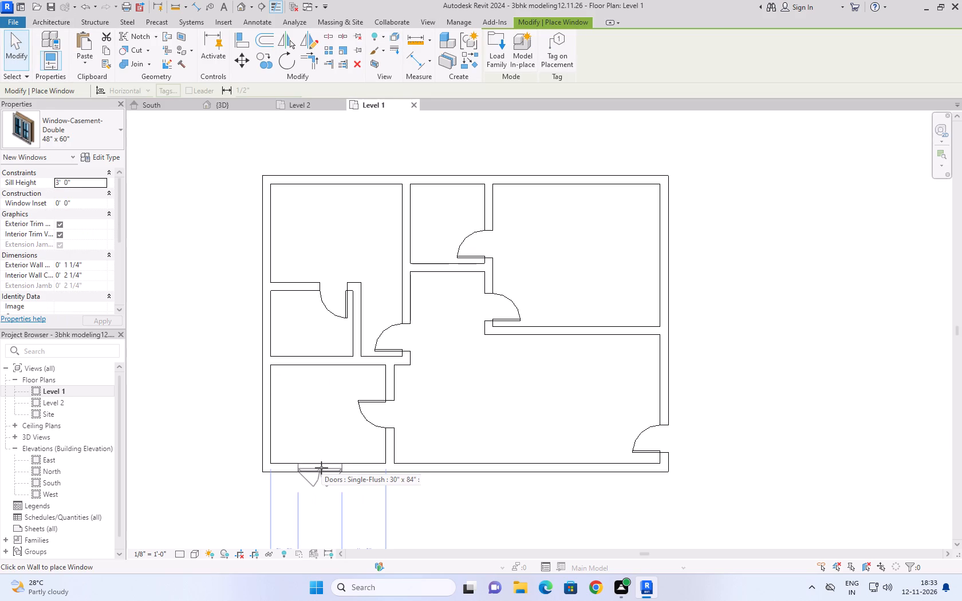
{"action": "scroll", "coordinate": [321, 466], "scroll_direction": "down", "scroll_amount": 2}
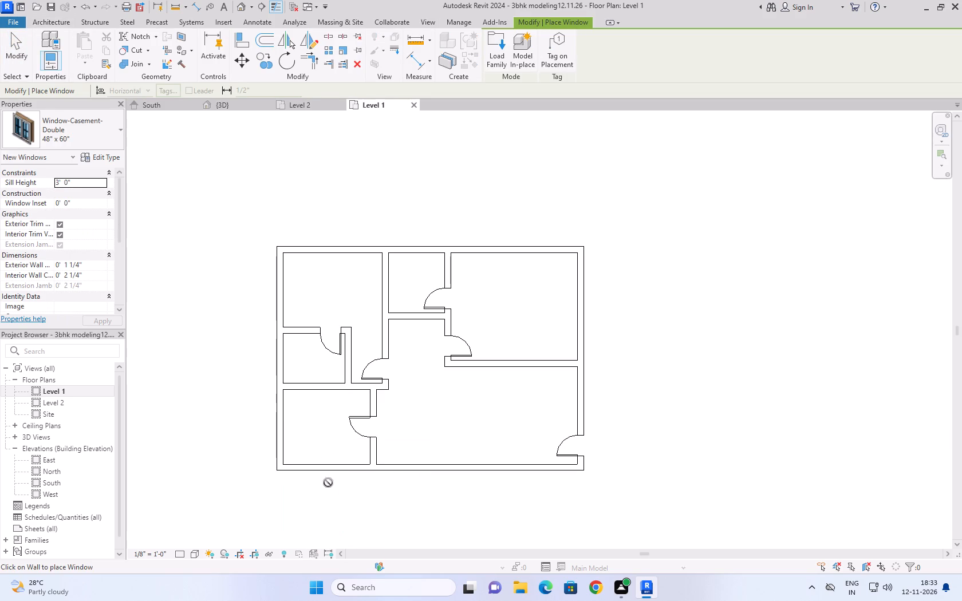
{"action": "middle_click_drag", "start_coordinate": [327, 473], "coordinate": [285, 396]}
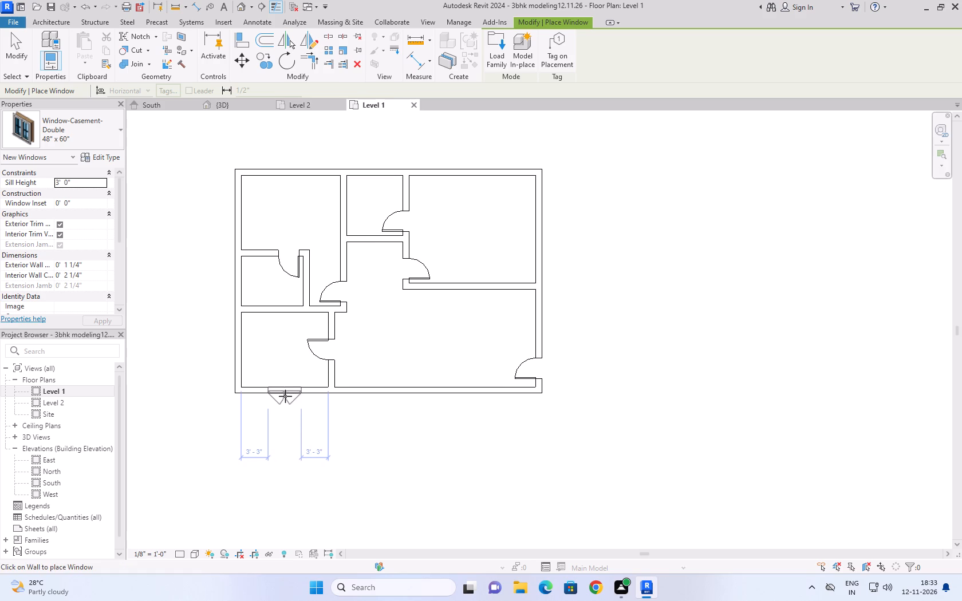
{"action": "left_click", "coordinate": [283, 396]}
{"action": "left_click", "coordinate": [231, 344]}
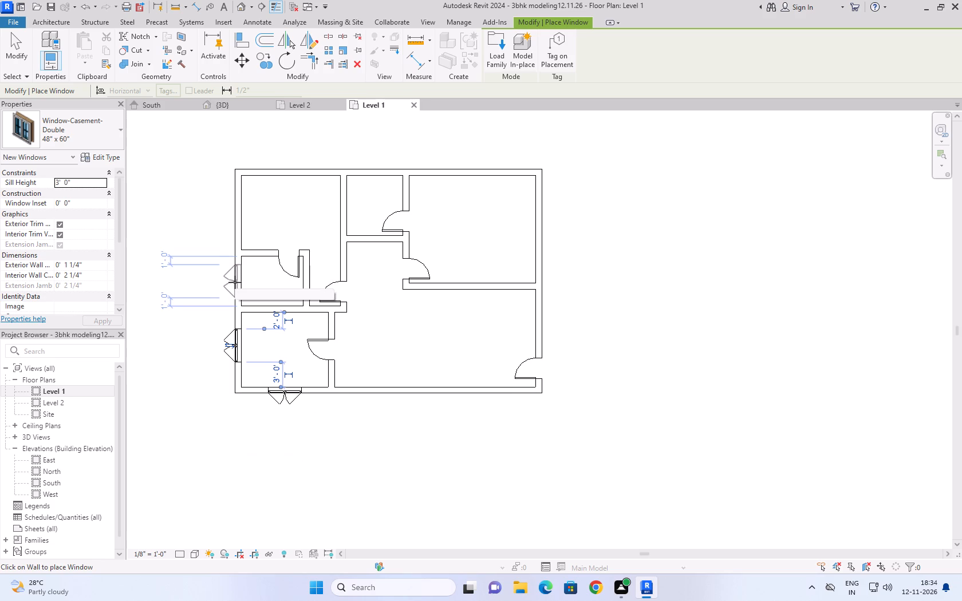
Place 48" x 60" casement windows in the west wall: one centred in the small middle room, one 4'-0" from the northwest room's north wall.
{"action": "scroll", "coordinate": [235, 282], "scroll_direction": "up", "scroll_amount": 4}
{"action": "scroll", "coordinate": [235, 282], "scroll_direction": "down", "scroll_amount": 1}
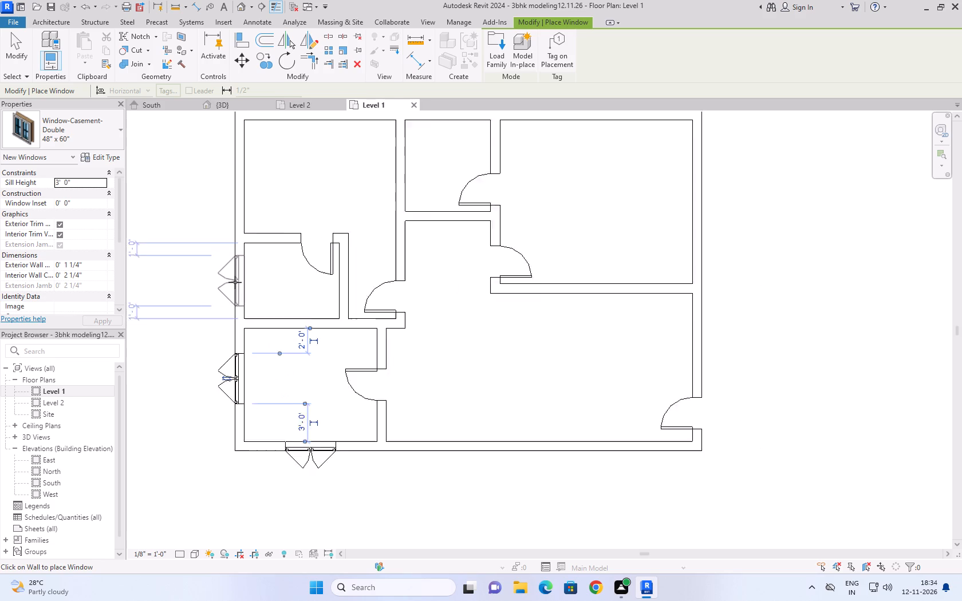
{"action": "scroll", "coordinate": [235, 282], "scroll_direction": "down", "scroll_amount": 1}
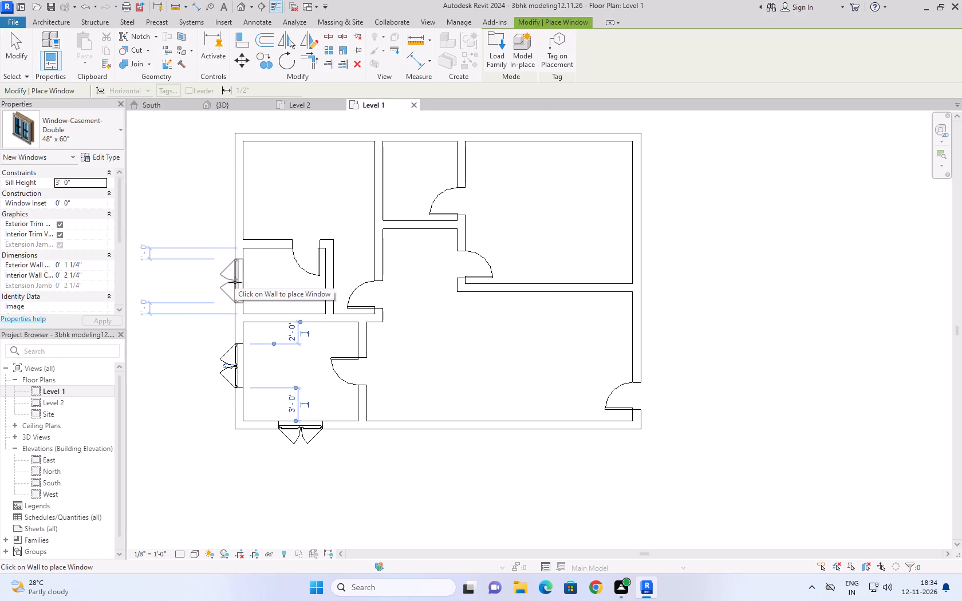
{"action": "left_click", "coordinate": [235, 282]}
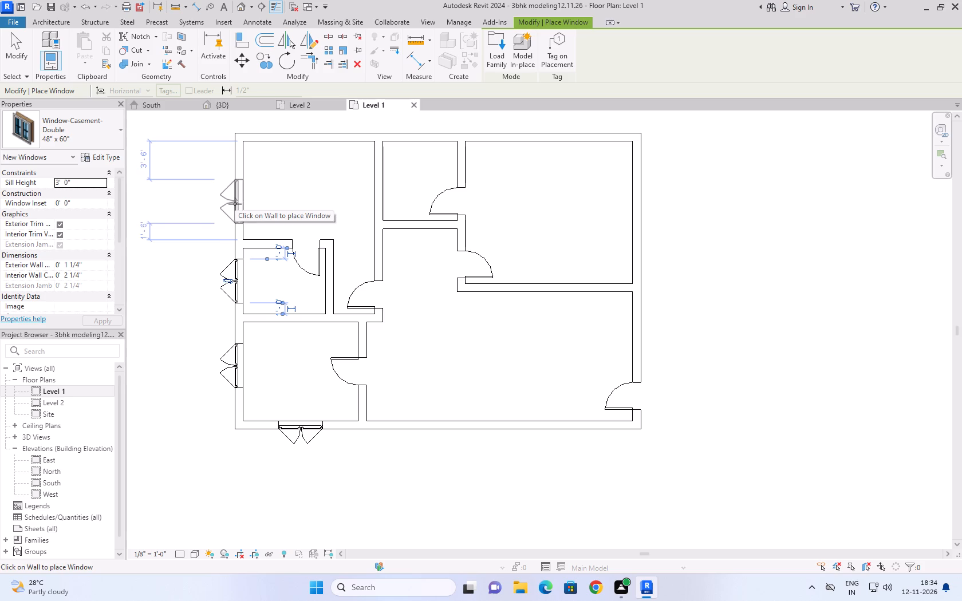
{"action": "left_click", "coordinate": [235, 206]}
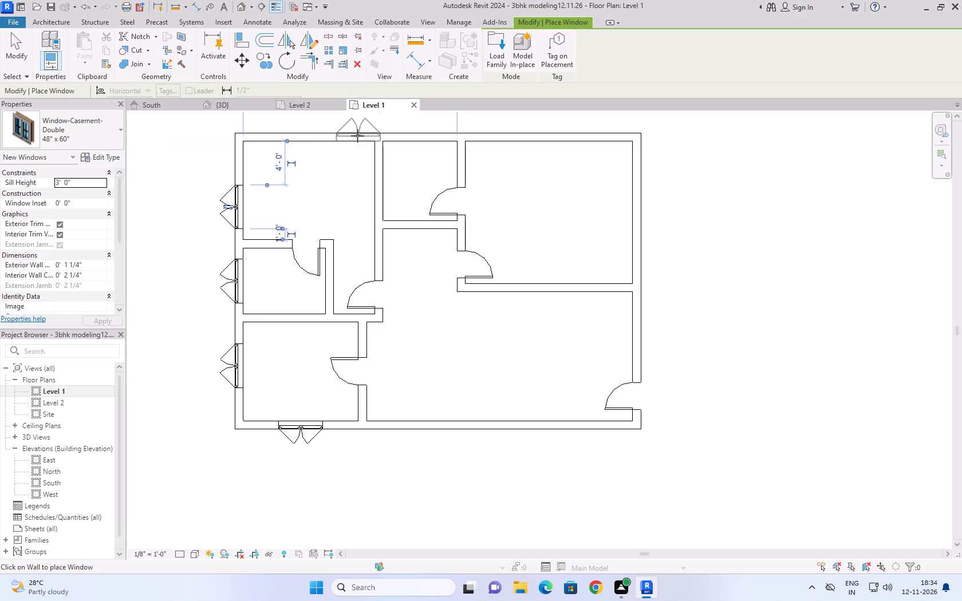
Place 48" x 60" windows in the north wall, 1'-0" from the northwest room's east partition and 2'-0" from the northeast room's west partition.
{"action": "middle_click_drag", "start_coordinate": [343, 132], "coordinate": [326, 254]}
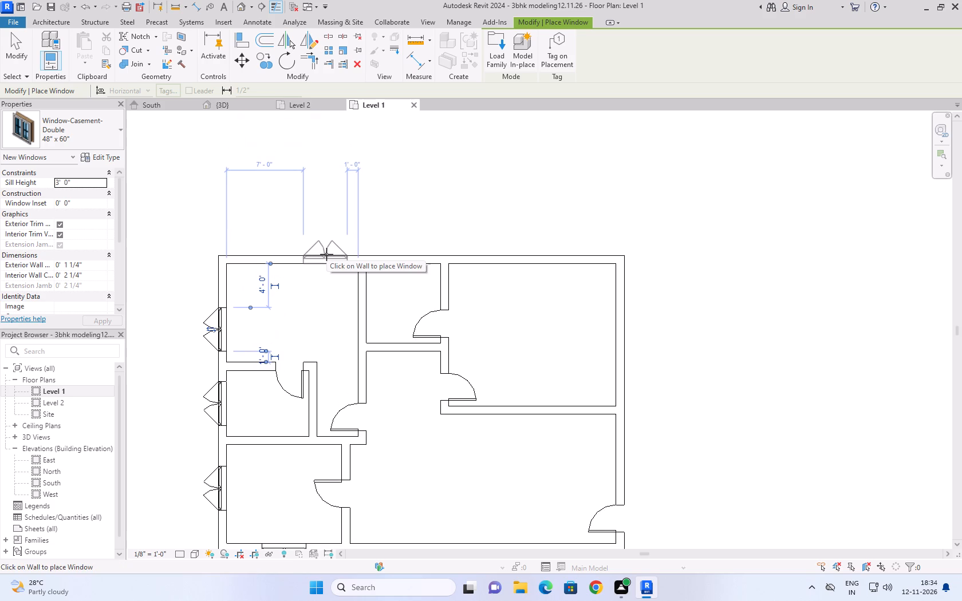
{"action": "left_click", "coordinate": [326, 254]}
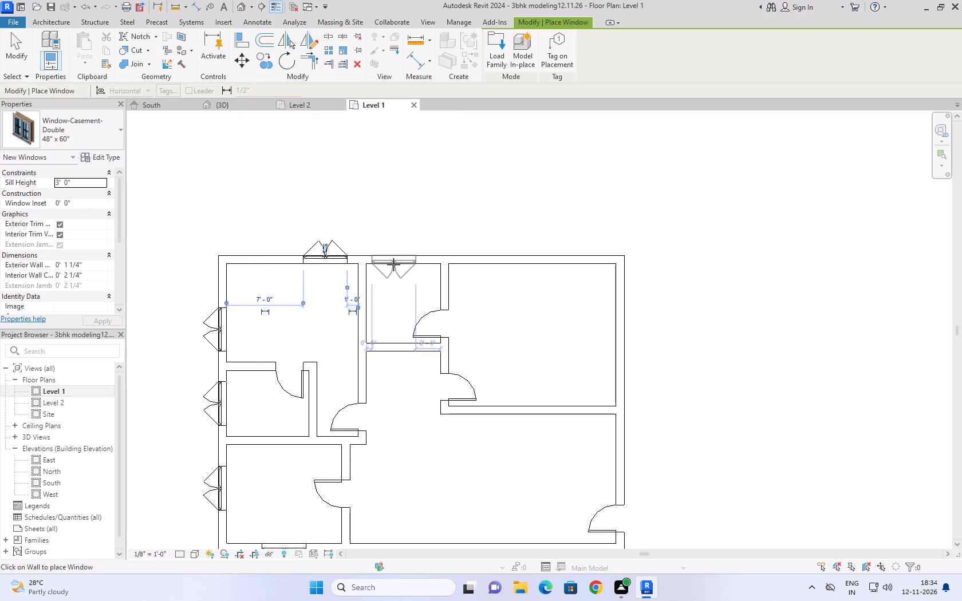
{"action": "left_click", "coordinate": [495, 256]}
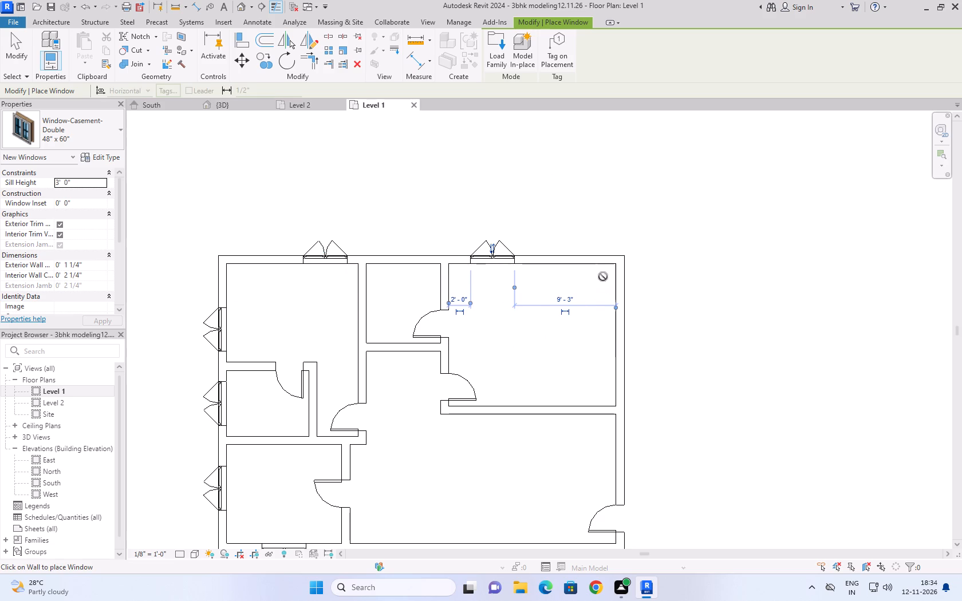
Place two 48" x 60" windows in the east wall, 1'-0" north and 1'-0" south of the partition between northeast room and hall.
{"action": "left_click", "coordinate": [626, 374]}
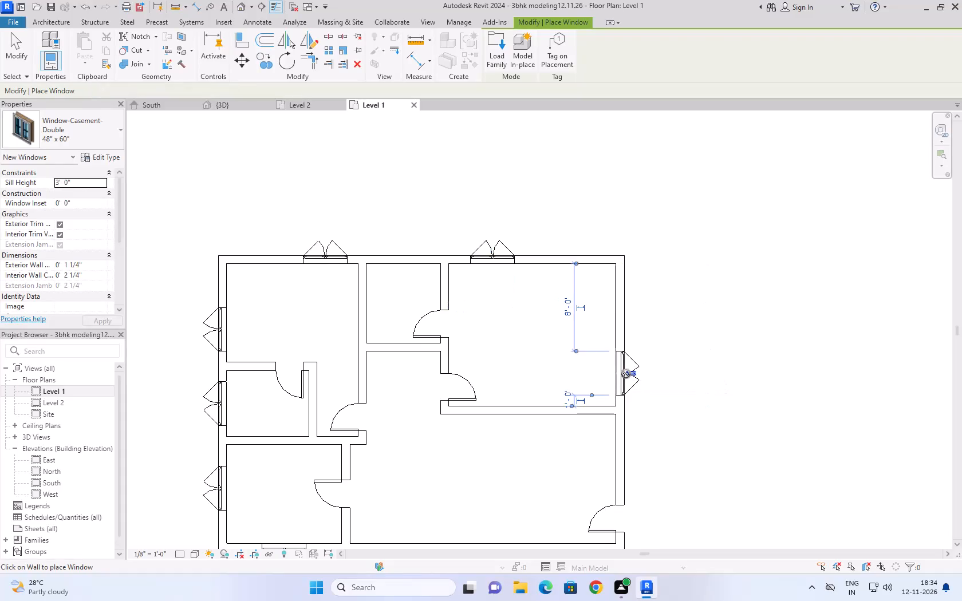
{"action": "scroll", "coordinate": [673, 314], "scroll_direction": "down", "scroll_amount": 2}
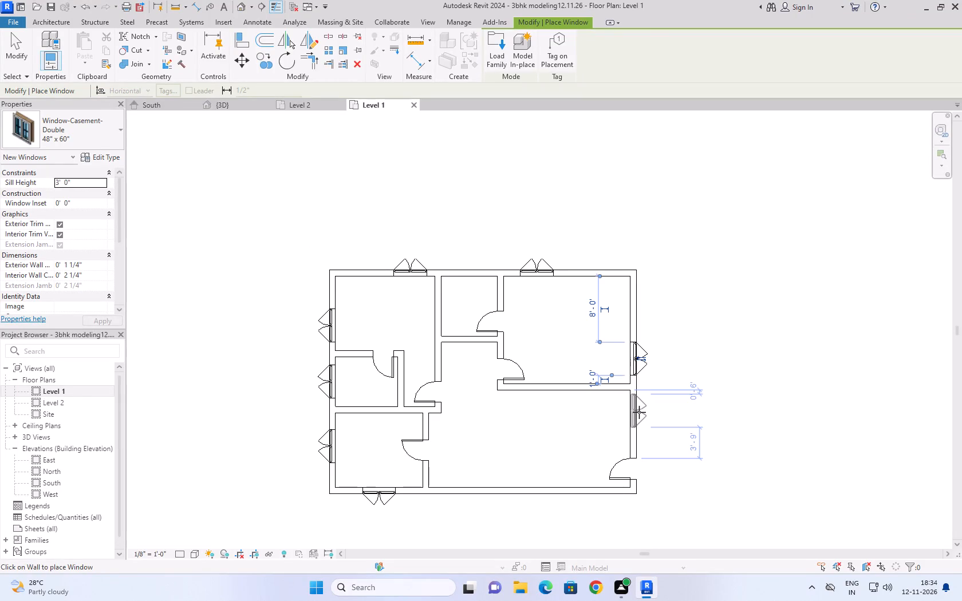
{"action": "scroll", "coordinate": [639, 412], "scroll_direction": "up", "scroll_amount": 3}
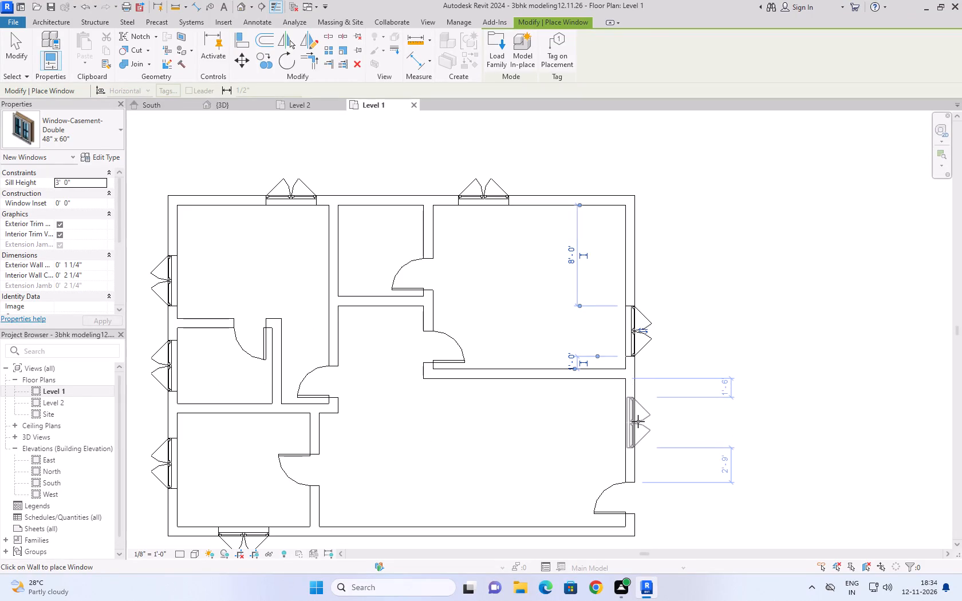
{"action": "left_click", "coordinate": [638, 418]}
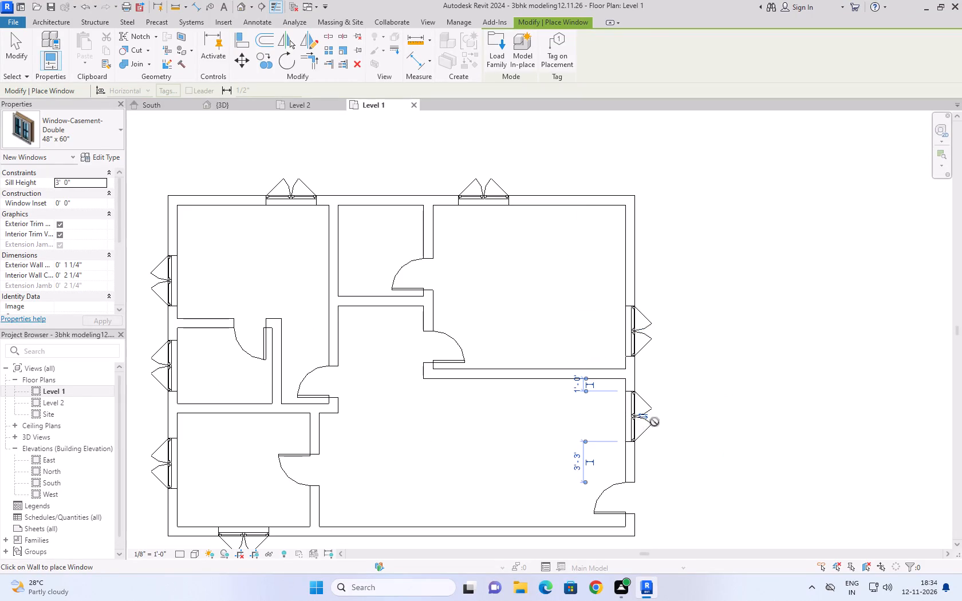
Place two 48" x 60" windows in the hall's south wall, 2'-0" from its west partition and 2'-0" from its east wall.
{"action": "scroll", "coordinate": [661, 381], "scroll_direction": "down", "scroll_amount": 3}
{"action": "scroll", "coordinate": [669, 457], "scroll_direction": "up", "scroll_amount": 3}
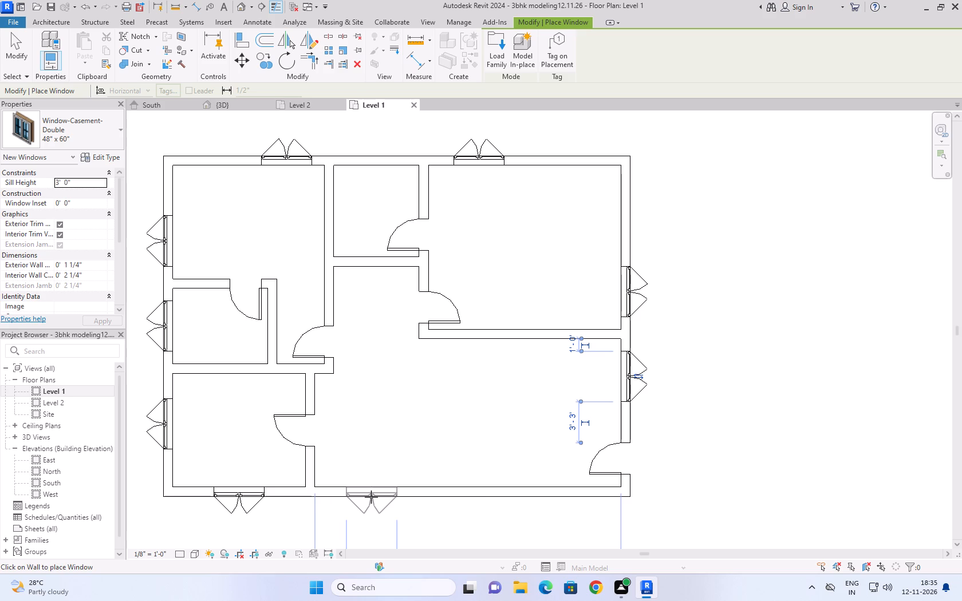
{"action": "scroll", "coordinate": [371, 497], "scroll_direction": "down", "scroll_amount": 9}
{"action": "right_click_drag", "start_coordinate": [373, 497], "coordinate": [372, 453]}
{"action": "middle_click_drag", "start_coordinate": [373, 496], "coordinate": [366, 436]}
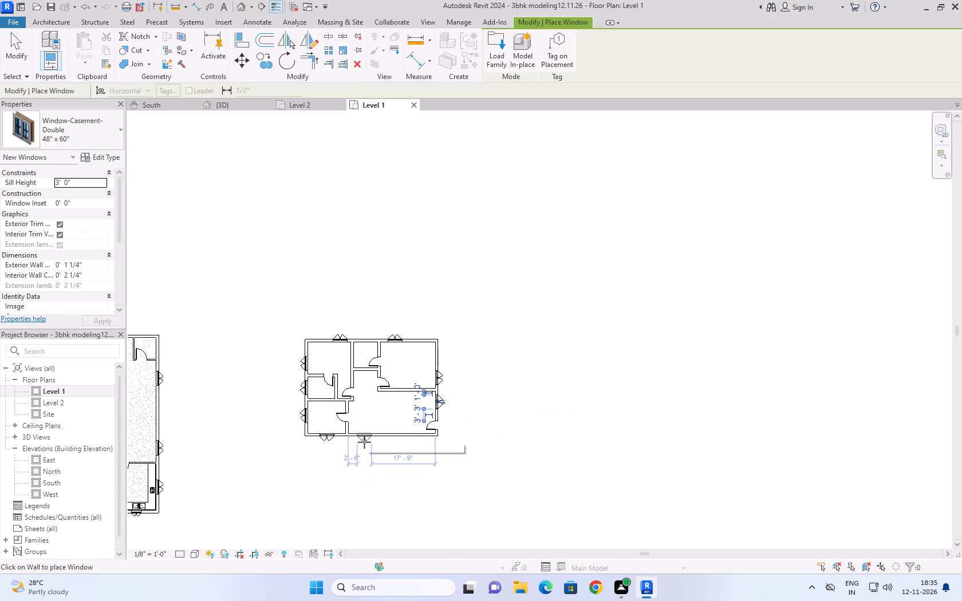
{"action": "scroll", "coordinate": [345, 461], "scroll_direction": "up", "scroll_amount": 5}
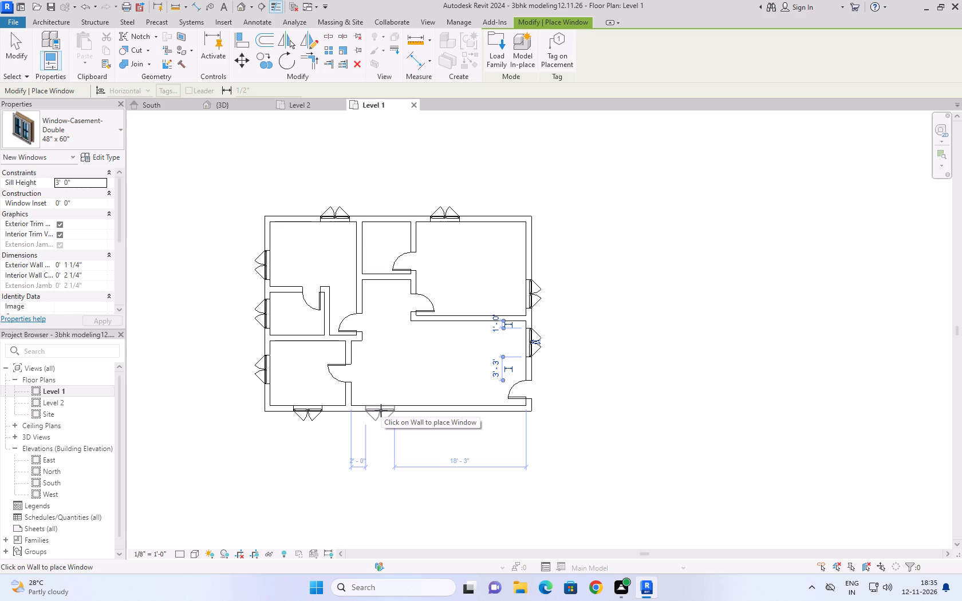
{"action": "left_click", "coordinate": [381, 410]}
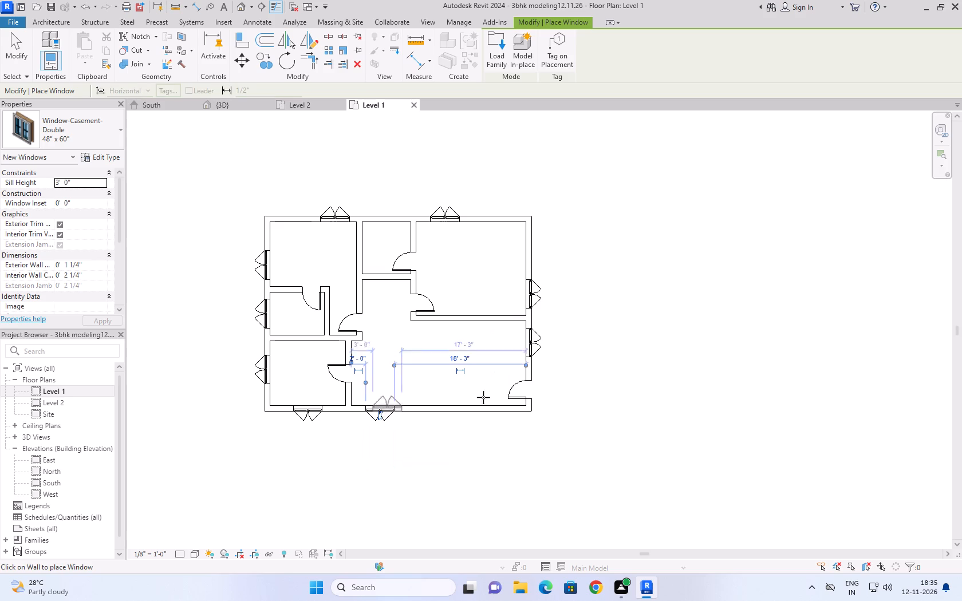
{"action": "left_click", "coordinate": [498, 413]}
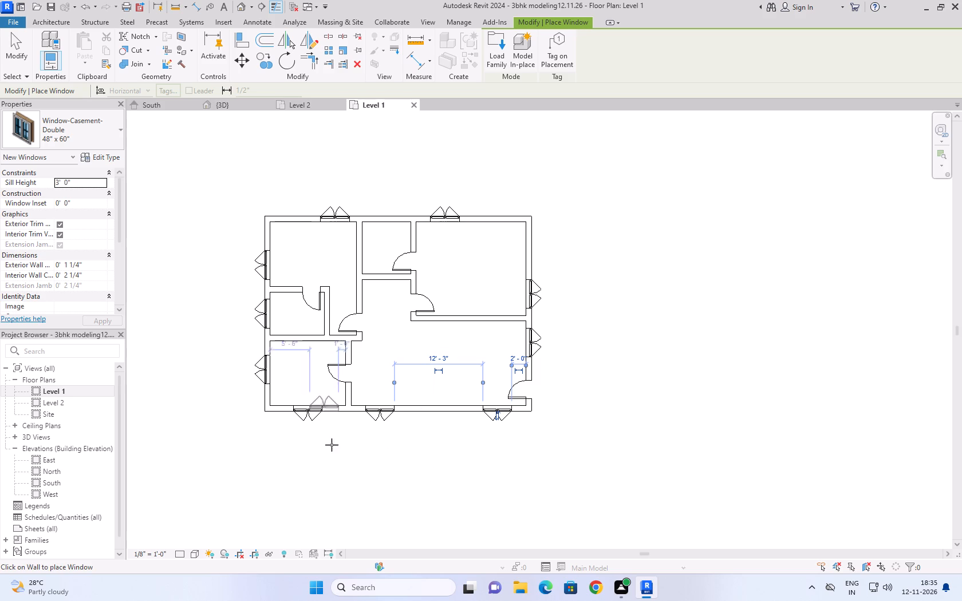
Place a 48" x 60" casement window centred in the north wall of the small room between the two northern rooms.
{"action": "left_click", "coordinate": [388, 216]}
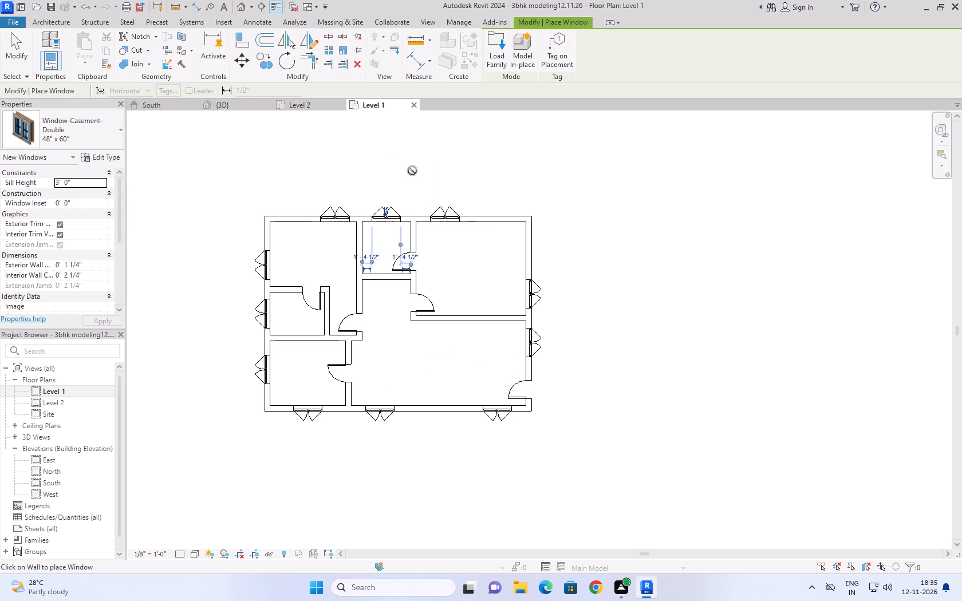
Examine the new house's windows and doors in 3D, from above and from its southeast corner, alongside the existing house.
{"action": "left_click", "coordinate": [231, 100]}
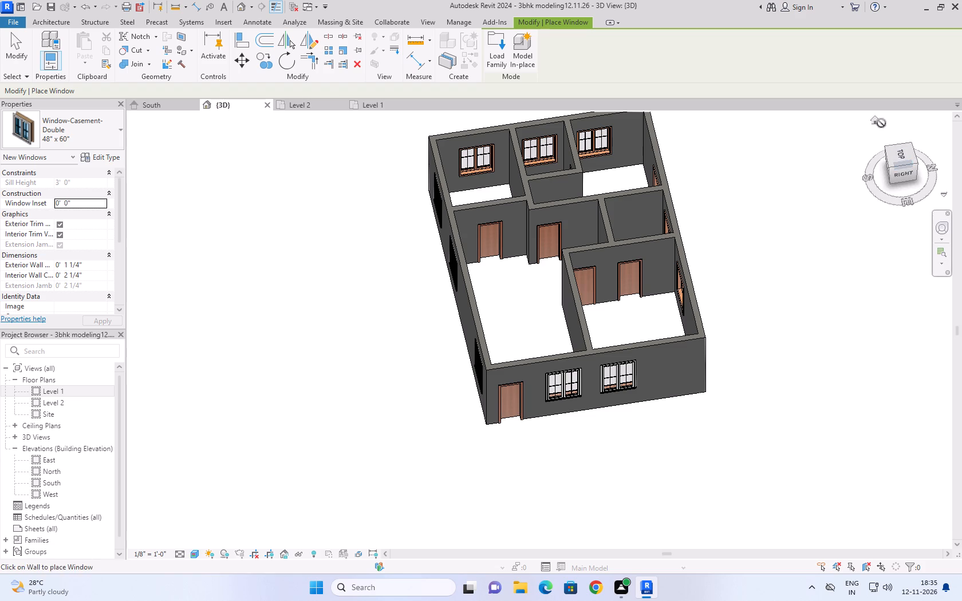
{"action": "left_click", "coordinate": [878, 121]}
{"action": "scroll", "coordinate": [800, 362], "scroll_direction": "up", "scroll_amount": 1}
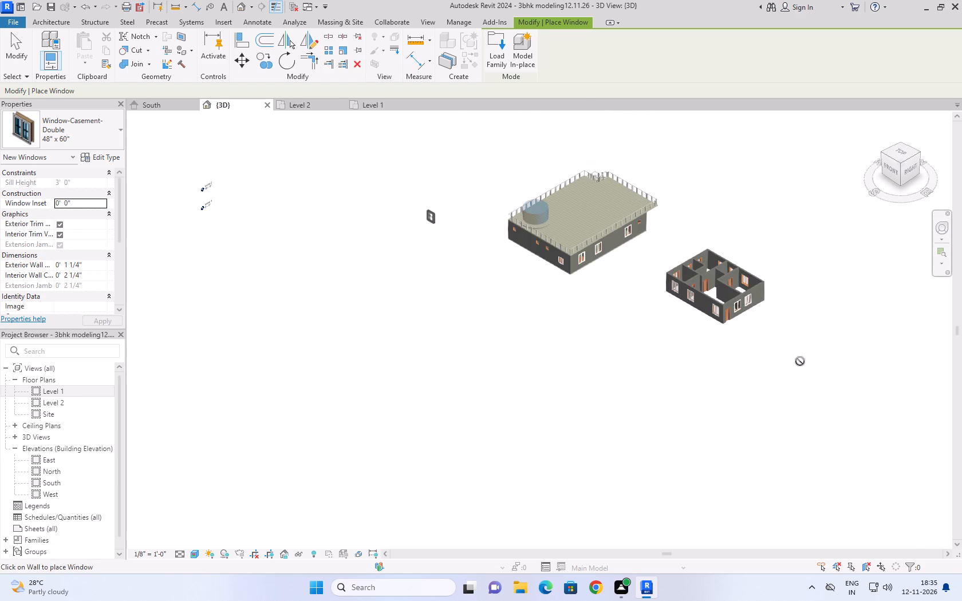
{"action": "scroll", "coordinate": [800, 361], "scroll_direction": "up", "scroll_amount": 5}
{"action": "middle_click_drag", "start_coordinate": [839, 339], "coordinate": [639, 278]}
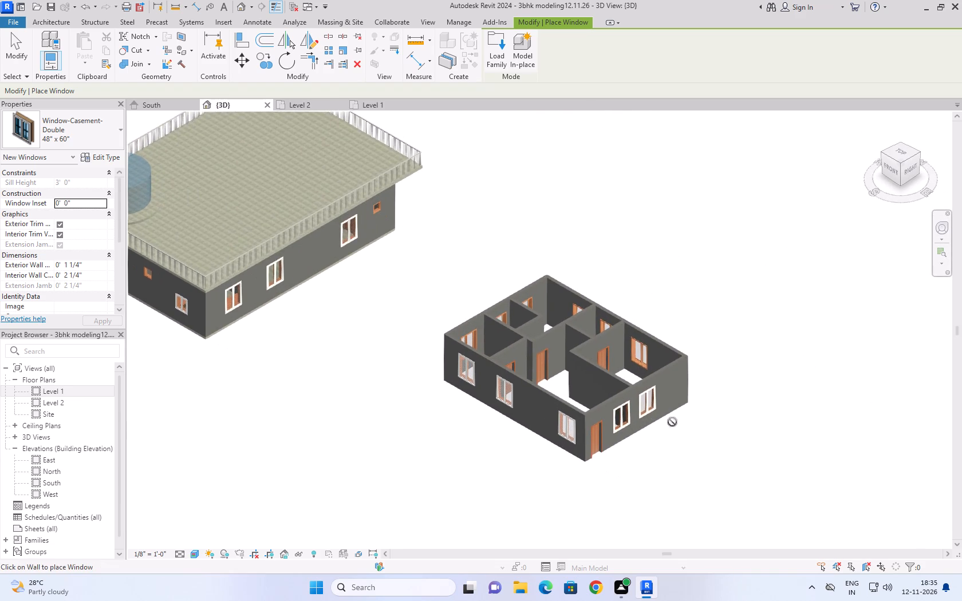
{"action": "scroll", "coordinate": [666, 506], "scroll_direction": "up", "scroll_amount": 3}
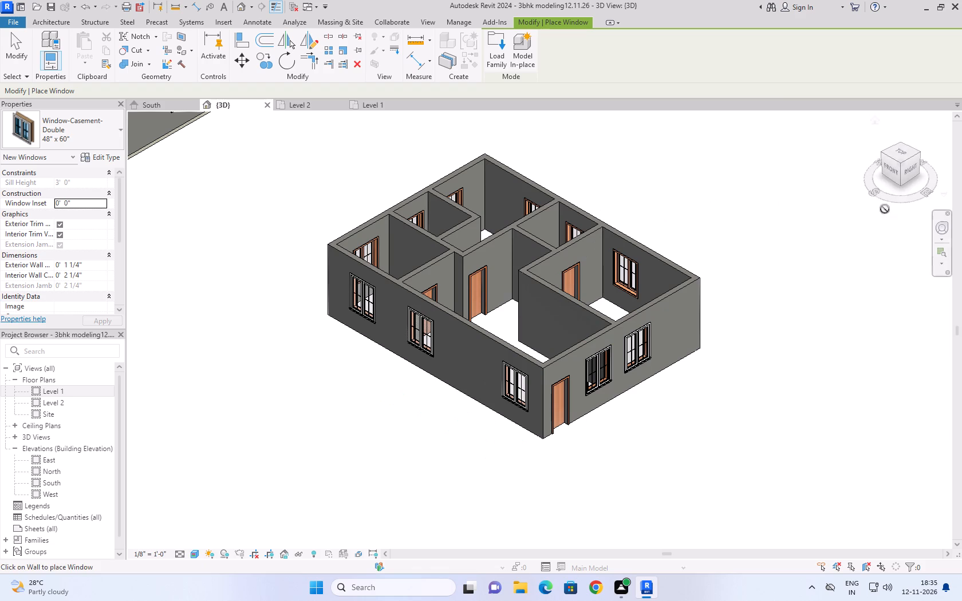
{"action": "left_click", "coordinate": [901, 147]}
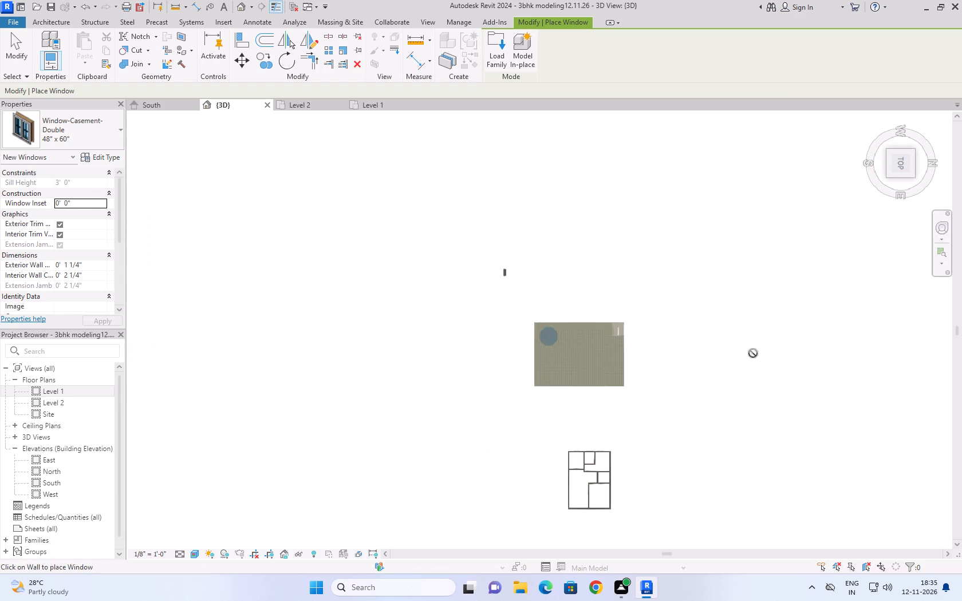
{"action": "scroll", "coordinate": [647, 510], "scroll_direction": "up", "scroll_amount": 5}
{"action": "middle_click_drag", "start_coordinate": [657, 448], "coordinate": [657, 365]}
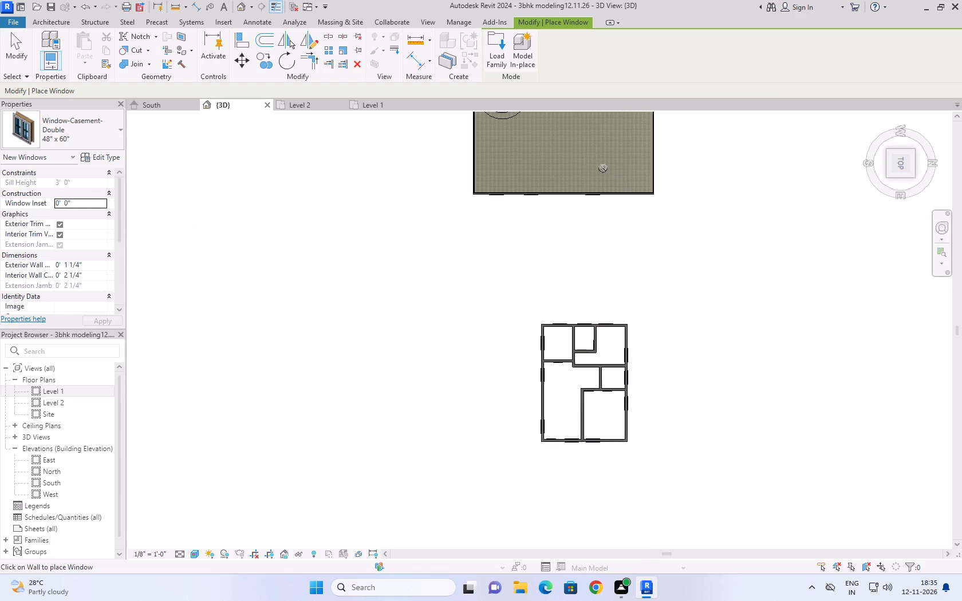
{"action": "left_click", "coordinate": [878, 120]}
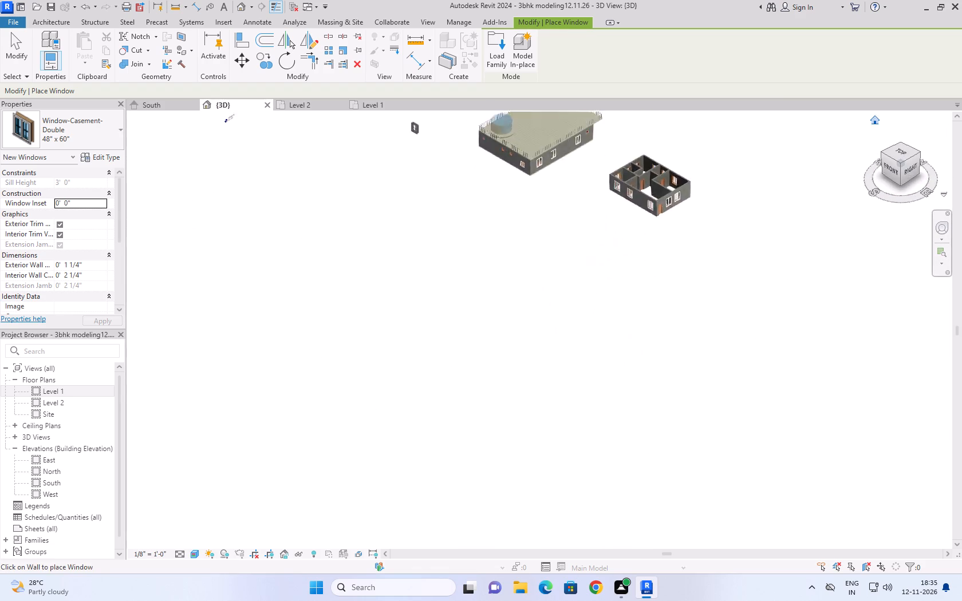
{"action": "middle_click_drag", "start_coordinate": [849, 435], "coordinate": [500, 404]}
{"action": "scroll", "coordinate": [849, 435], "scroll_direction": "up", "scroll_amount": 1}
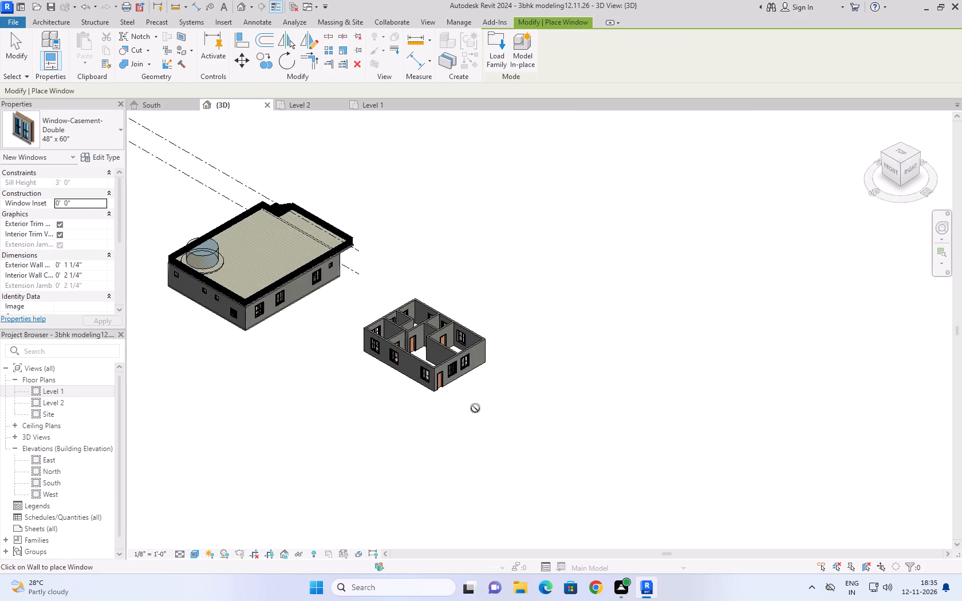
{"action": "scroll", "coordinate": [474, 363], "scroll_direction": "up", "scroll_amount": 4}
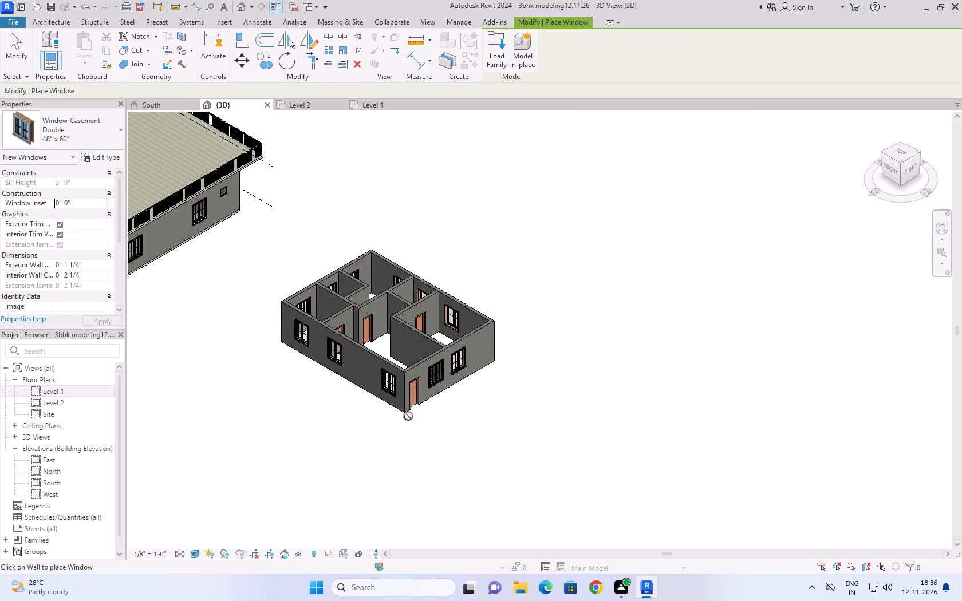
{"action": "middle_click_drag", "start_coordinate": [491, 232], "coordinate": [638, 226]}
{"action": "scroll", "coordinate": [568, 232], "scroll_direction": "down", "scroll_amount": 3}
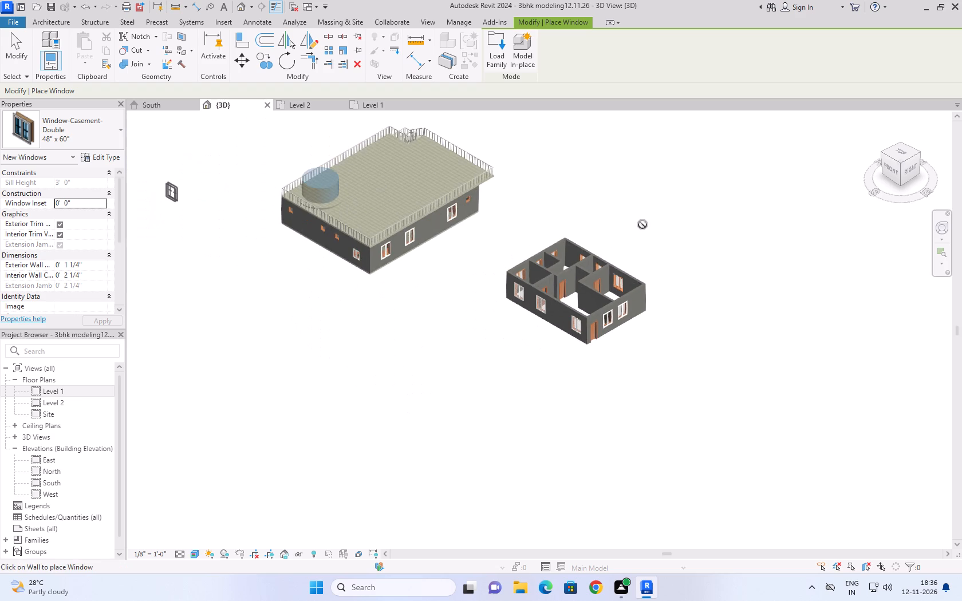
{"action": "middle_click_drag", "start_coordinate": [642, 224], "coordinate": [466, 267]}
{"action": "scroll", "coordinate": [431, 333], "scroll_direction": "up", "scroll_amount": 3}
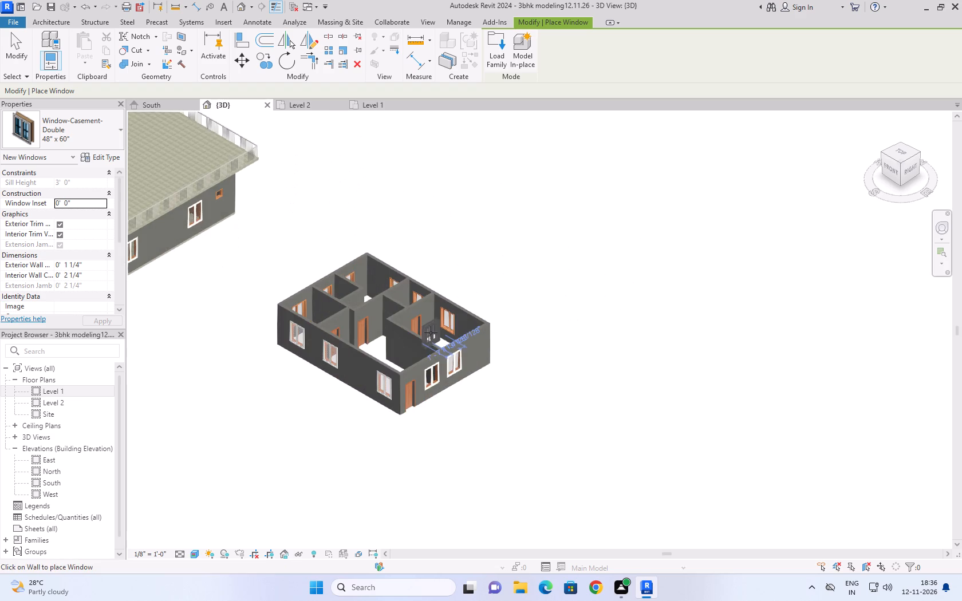
{"action": "scroll", "coordinate": [369, 389], "scroll_direction": "up", "scroll_amount": 3}
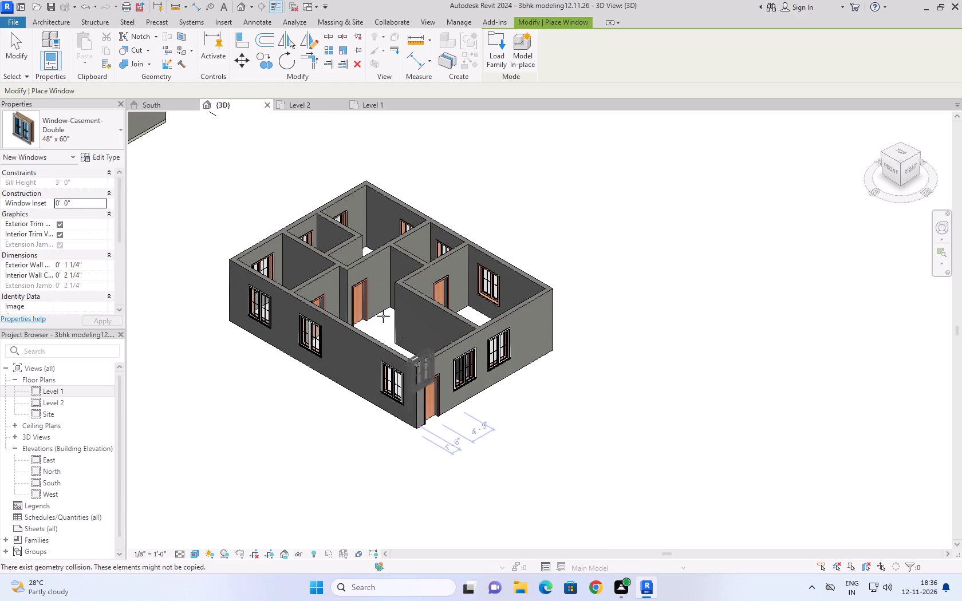
Review the Level 2 and Level 1 plans and the South elevation, and examine the new house's entrance corner in 3D.
{"action": "left_click", "coordinate": [309, 107]}
{"action": "middle_click_drag", "start_coordinate": [289, 193], "coordinate": [271, 230]}
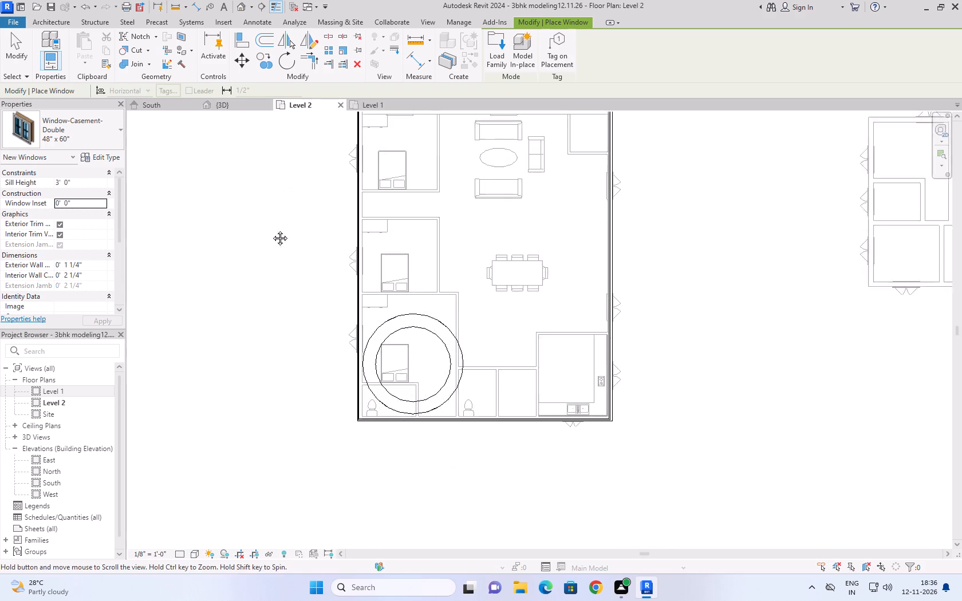
{"action": "middle_click_drag", "start_coordinate": [271, 230], "coordinate": [239, 282]}
{"action": "scroll", "coordinate": [239, 282], "scroll_direction": "down", "scroll_amount": 2}
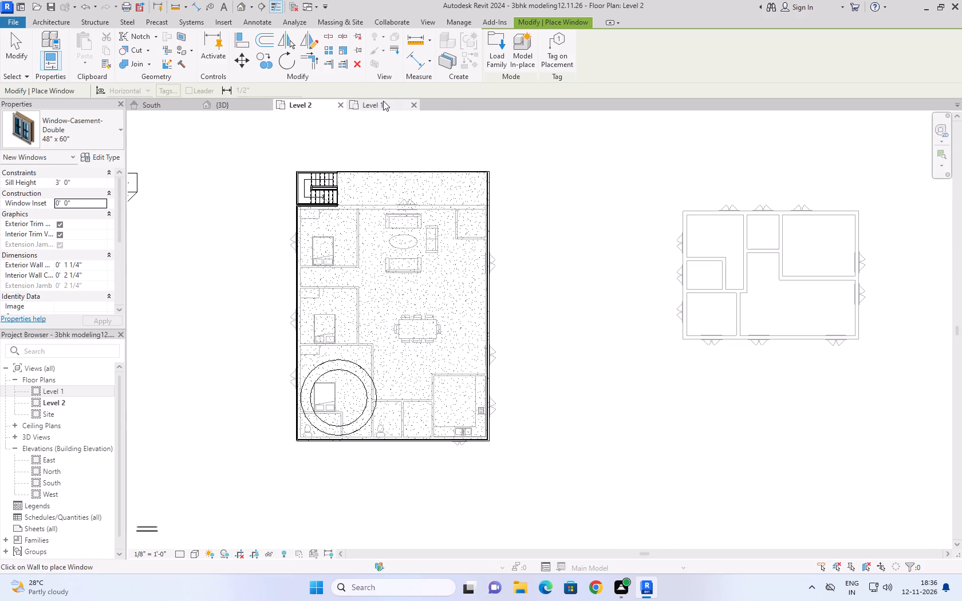
{"action": "left_click", "coordinate": [383, 101]}
{"action": "left_click", "coordinate": [230, 106]}
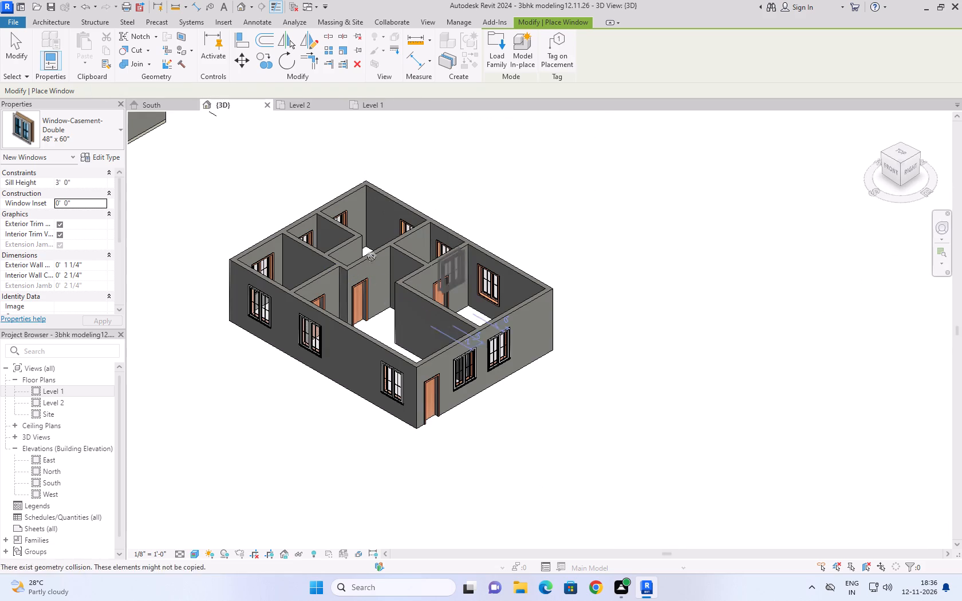
{"action": "left_click", "coordinate": [178, 109]}
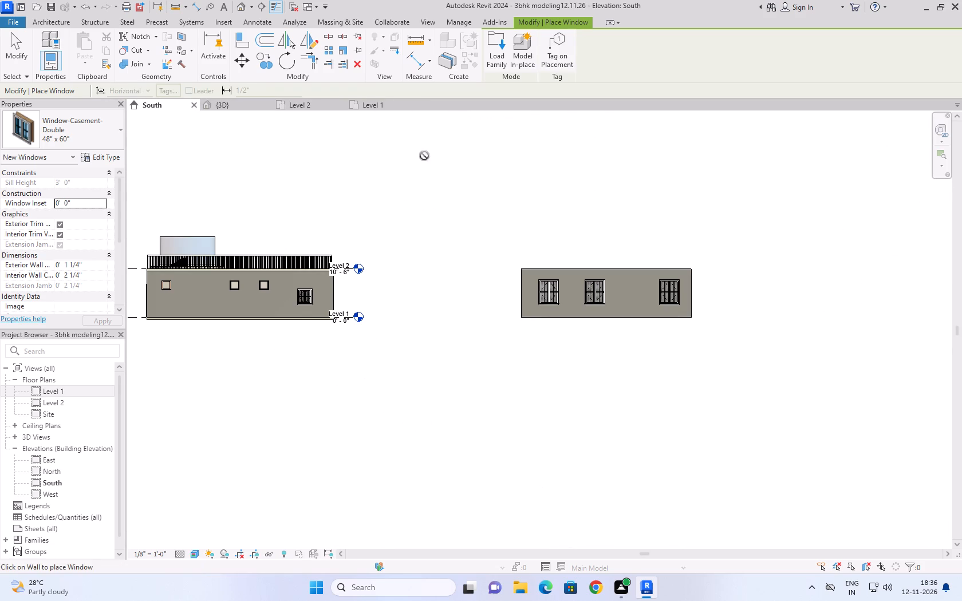
{"action": "left_click", "coordinate": [250, 104]}
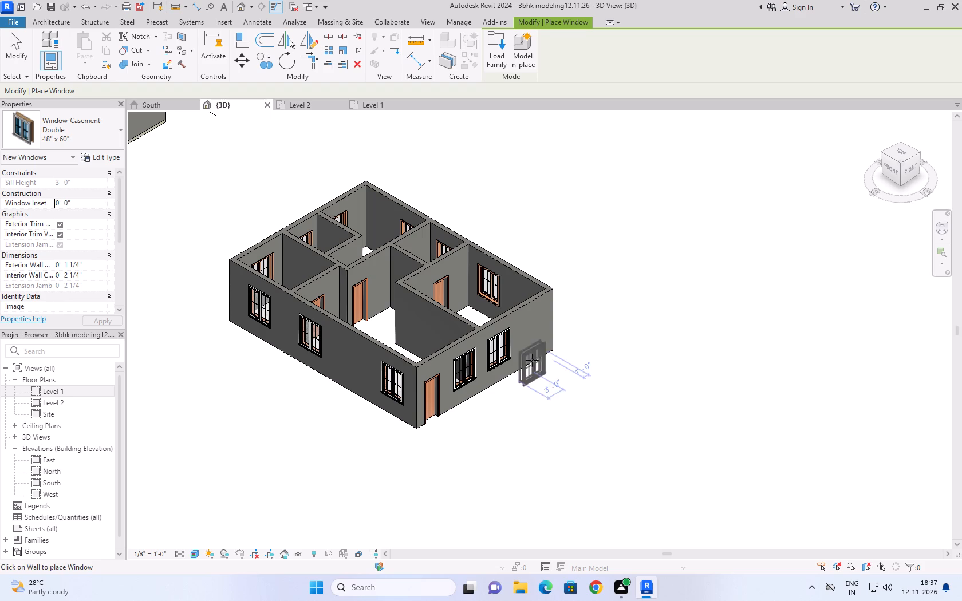
{"action": "scroll", "coordinate": [440, 414], "scroll_direction": "up", "scroll_amount": 3}
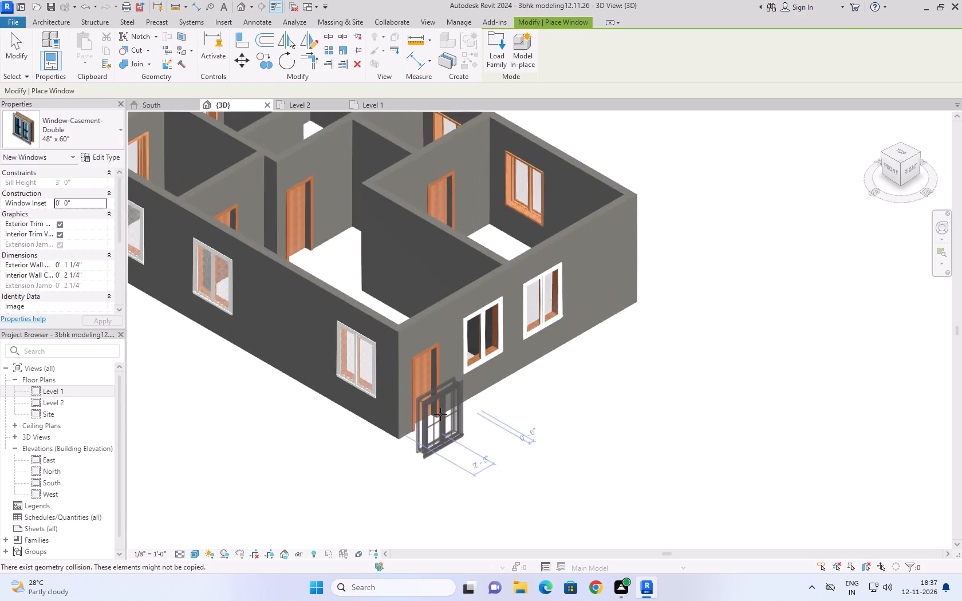
Return from the 3D view to the new house's Level 1 plan and end window placement.
{"action": "scroll", "coordinate": [440, 414], "scroll_direction": "up", "scroll_amount": 6}
{"action": "left_click", "coordinate": [325, 102]}
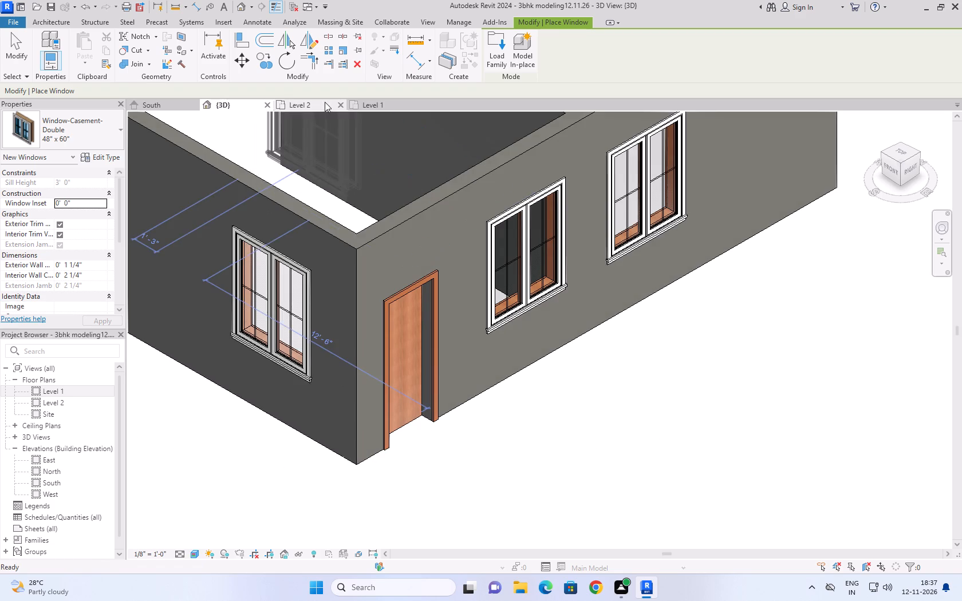
{"action": "left_click", "coordinate": [379, 112]}
{"action": "left_click", "coordinate": [380, 108]}
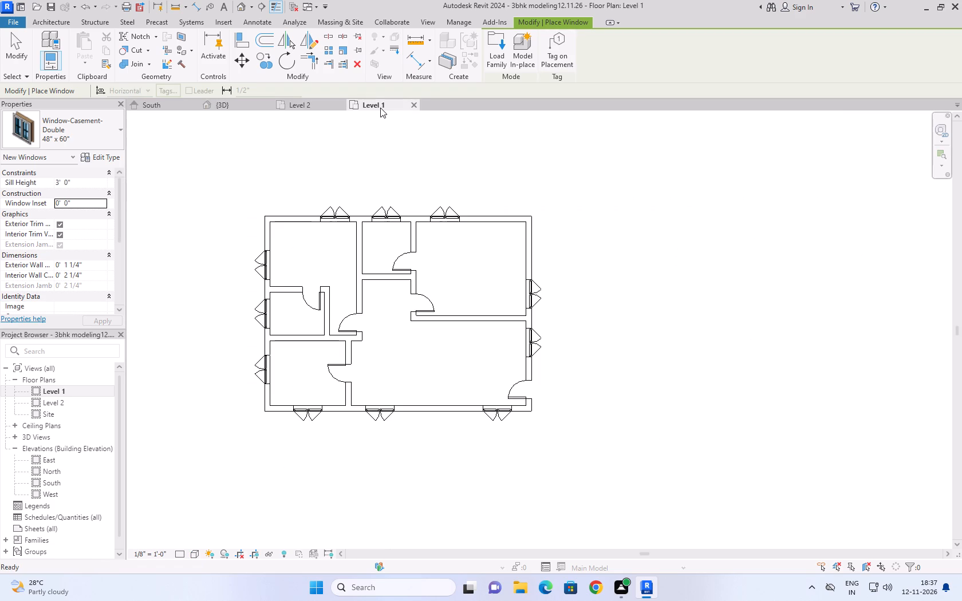
{"action": "scroll", "coordinate": [235, 238], "scroll_direction": "down", "scroll_amount": 4}
{"action": "scroll", "coordinate": [365, 320], "scroll_direction": "up", "scroll_amount": 2}
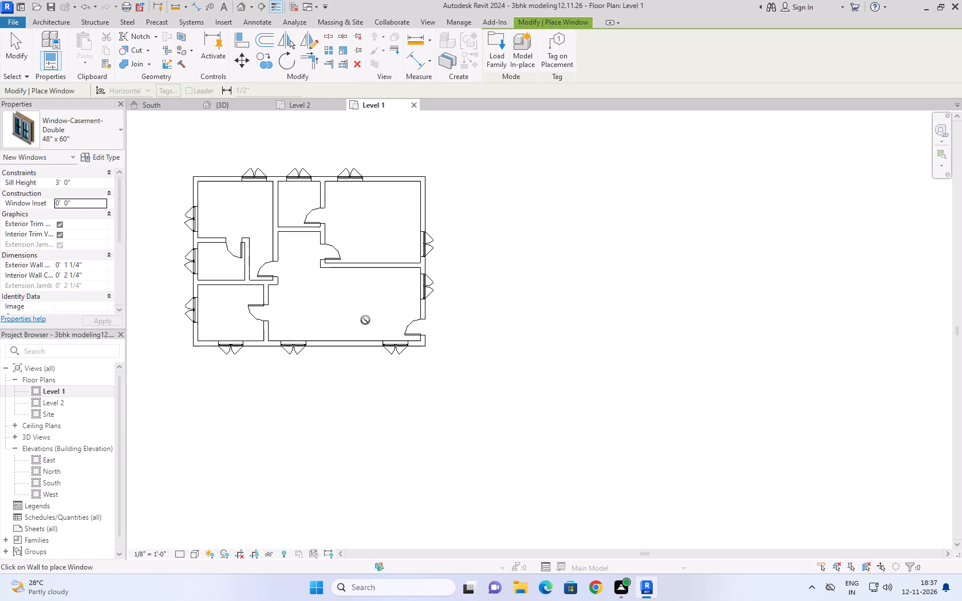
{"action": "scroll", "coordinate": [365, 320], "scroll_direction": "up", "scroll_amount": 5}
{"action": "middle_click_drag", "start_coordinate": [365, 319], "coordinate": [479, 368]}
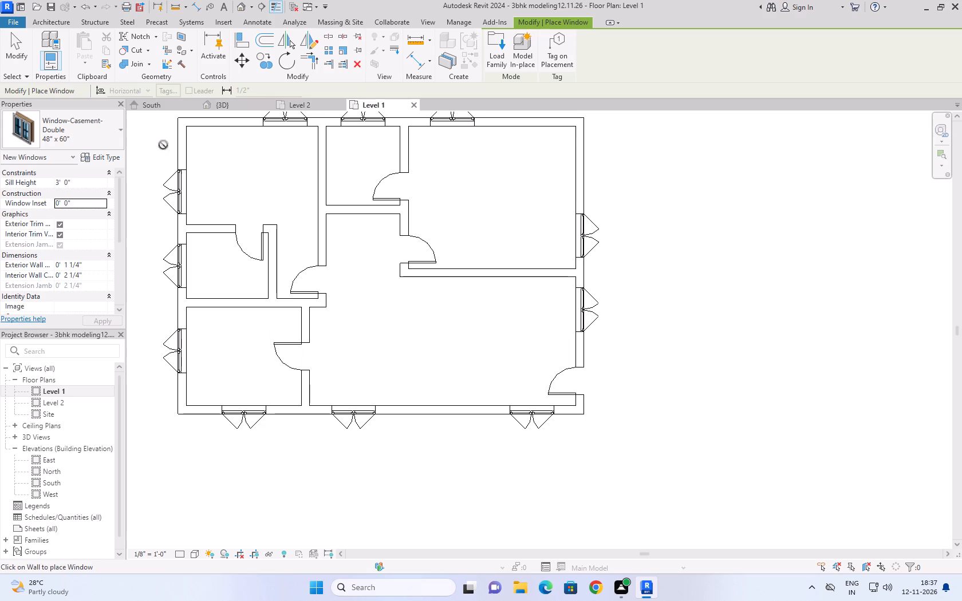
{"action": "left_click", "coordinate": [18, 52]}
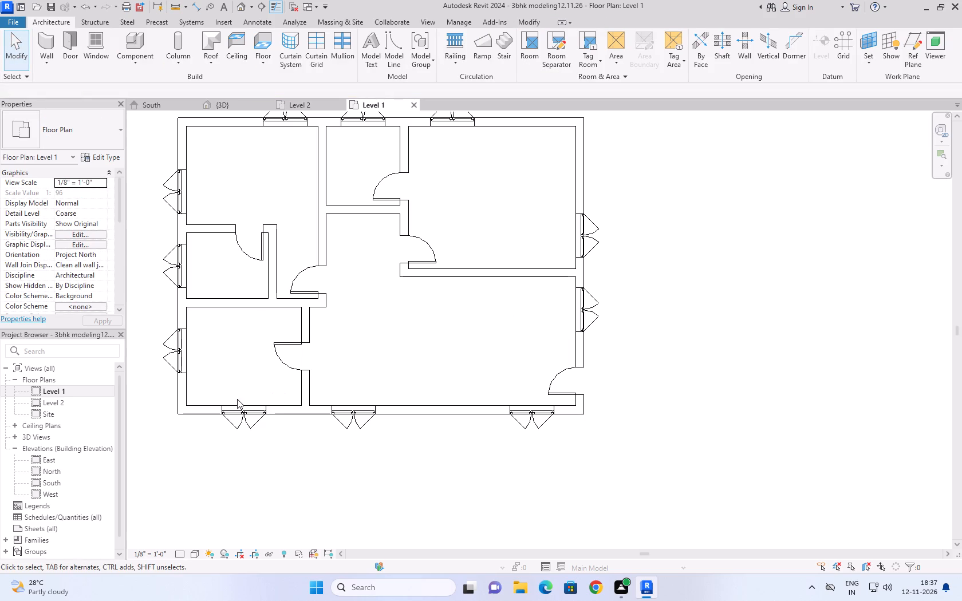
Dimension the northwest room's door jambs to the partition face south of it and to the small north room's south wall with aligned, wall-face dimensions.
{"action": "scroll", "coordinate": [289, 342], "scroll_direction": "up", "scroll_amount": 2}
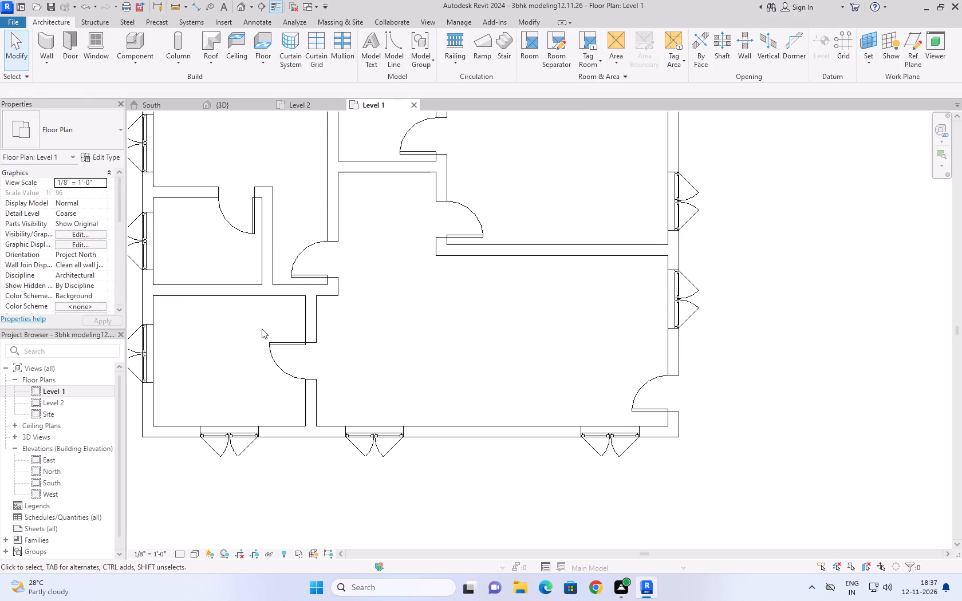
{"action": "type", "text": "di"}
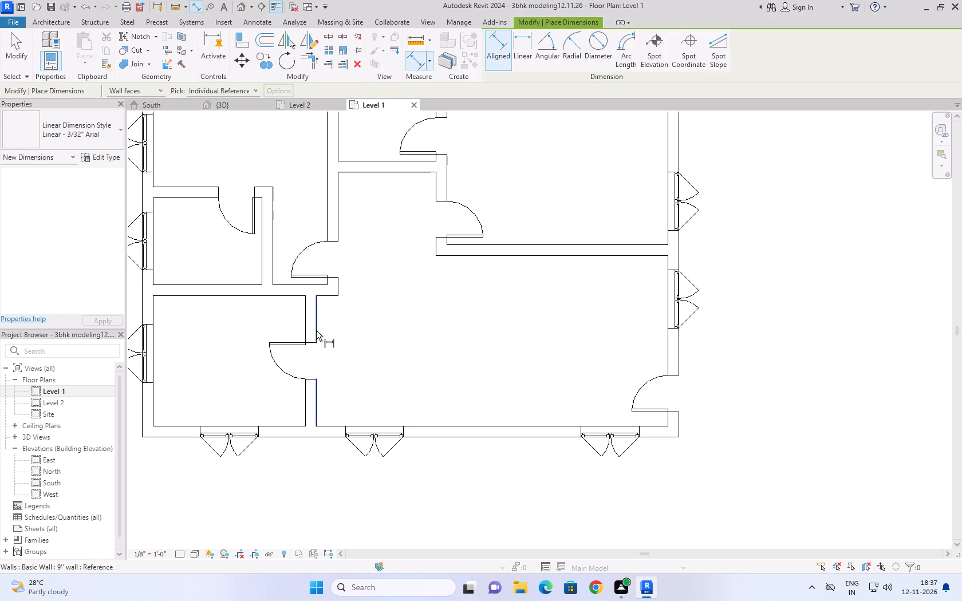
{"action": "scroll", "coordinate": [319, 323], "scroll_direction": "up", "scroll_amount": 4}
{"action": "scroll", "coordinate": [336, 255], "scroll_direction": "up", "scroll_amount": 7}
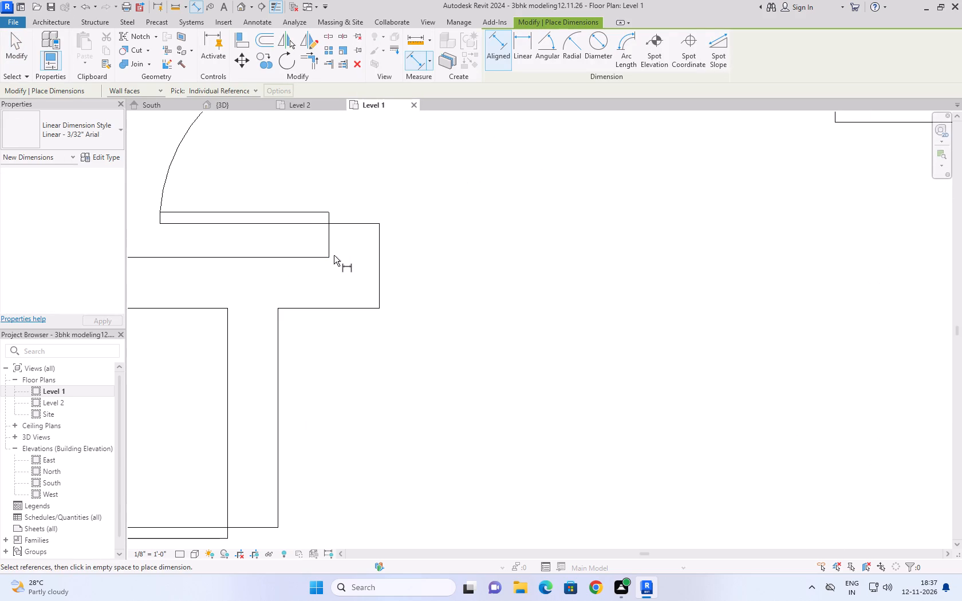
{"action": "left_click", "coordinate": [155, 93]}
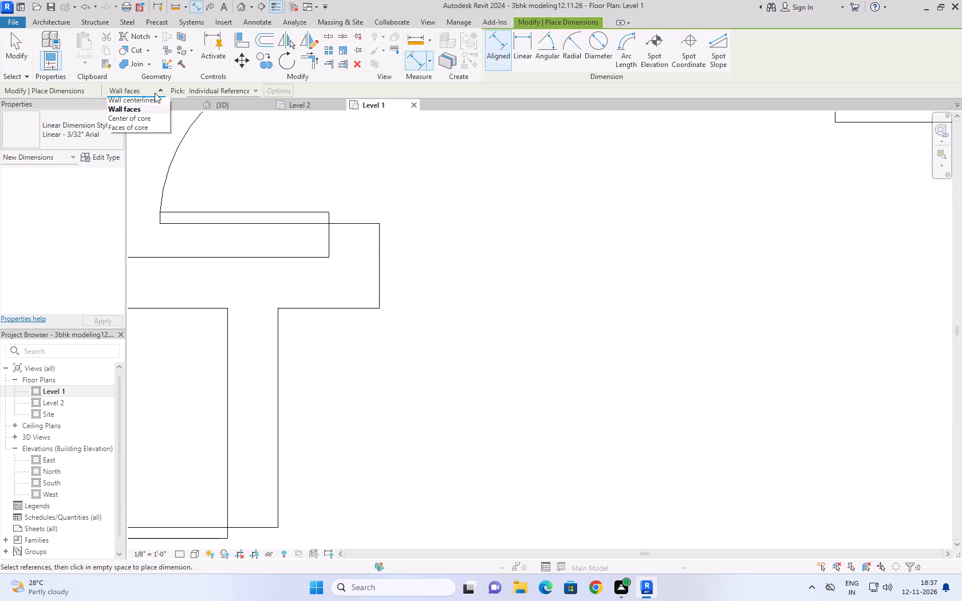
{"action": "left_click", "coordinate": [143, 112]}
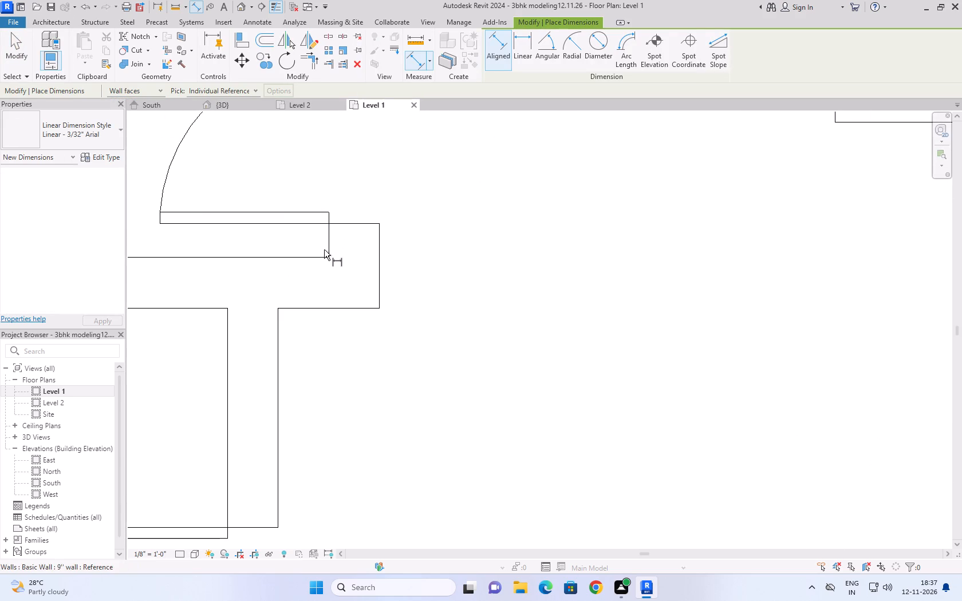
{"action": "left_click", "coordinate": [320, 256]}
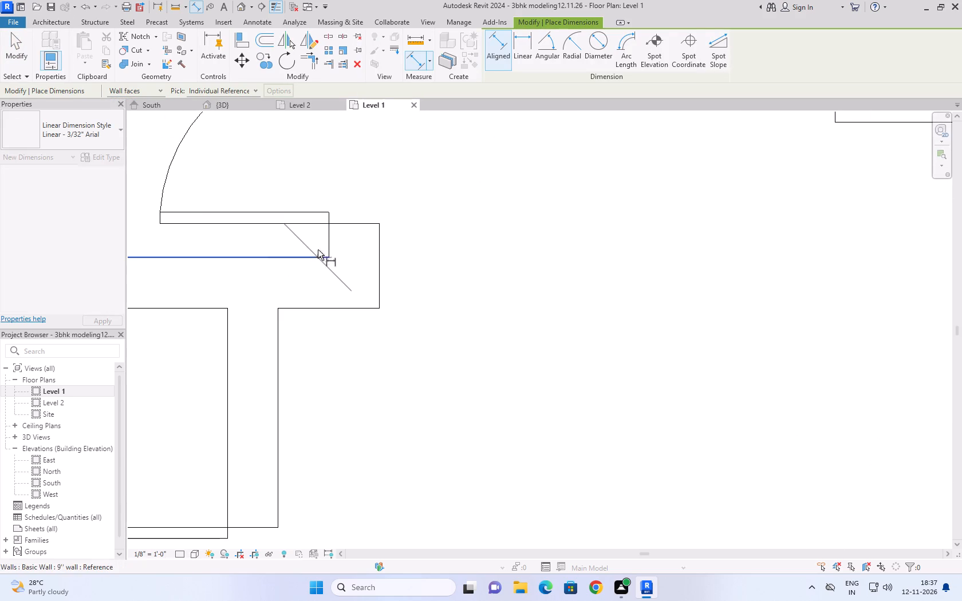
{"action": "left_click", "coordinate": [319, 224]}
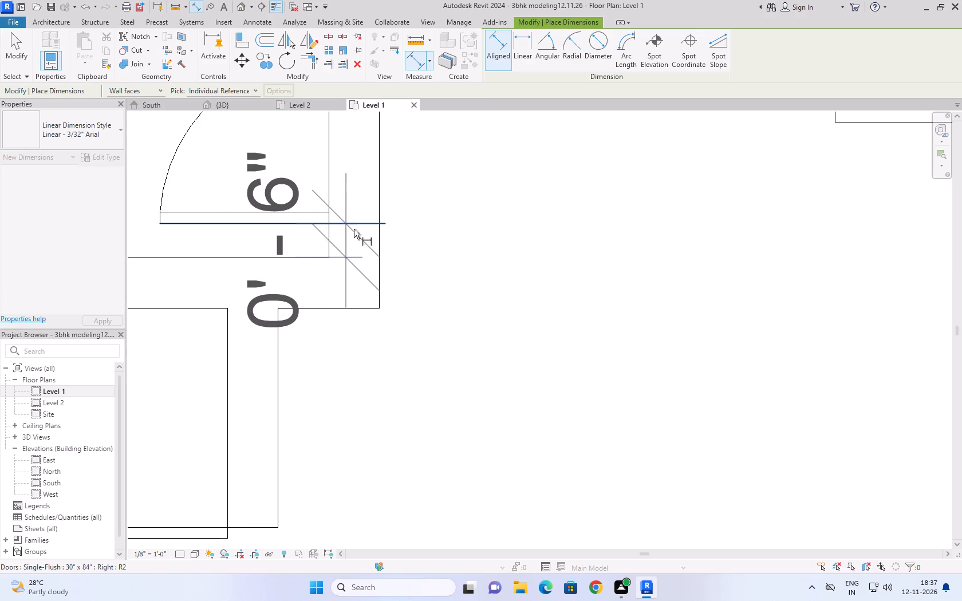
{"action": "left_click", "coordinate": [496, 246]}
{"action": "scroll", "coordinate": [498, 246], "scroll_direction": "down", "scroll_amount": 6}
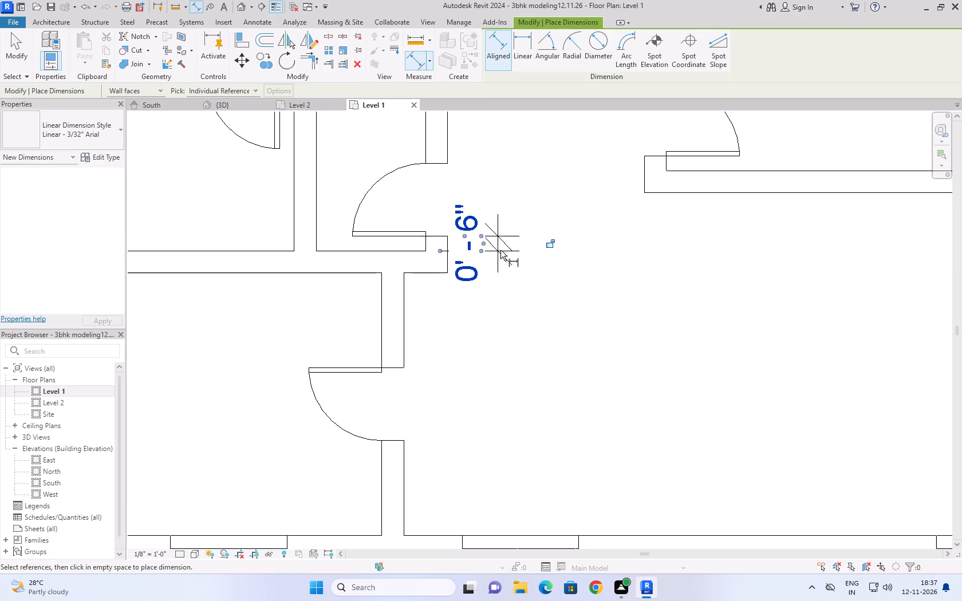
{"action": "middle_click_drag", "start_coordinate": [500, 166], "coordinate": [417, 349]}
{"action": "scroll", "coordinate": [417, 350], "scroll_direction": "down", "scroll_amount": 2}
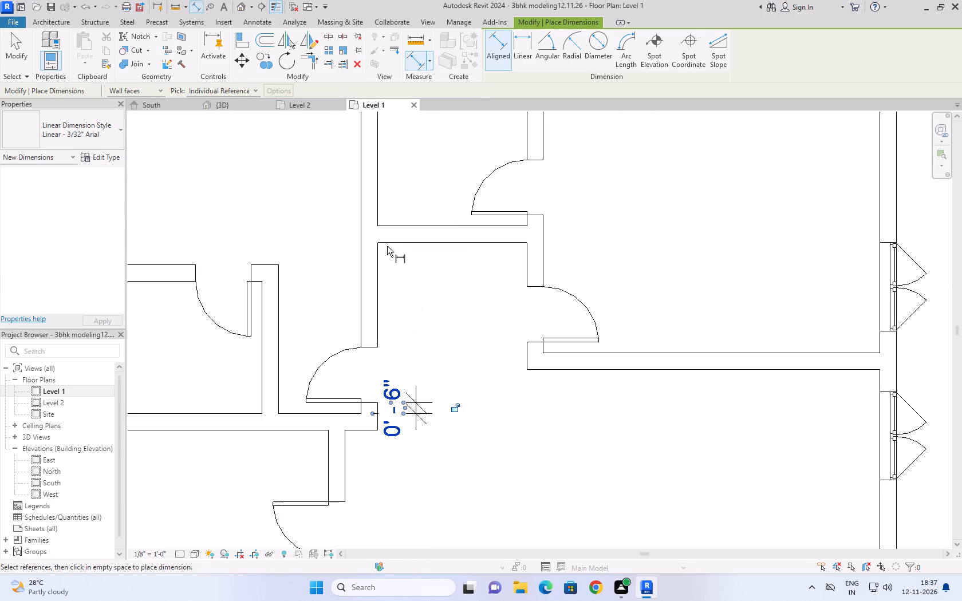
{"action": "left_click", "coordinate": [387, 243]}
{"action": "left_click", "coordinate": [377, 346]}
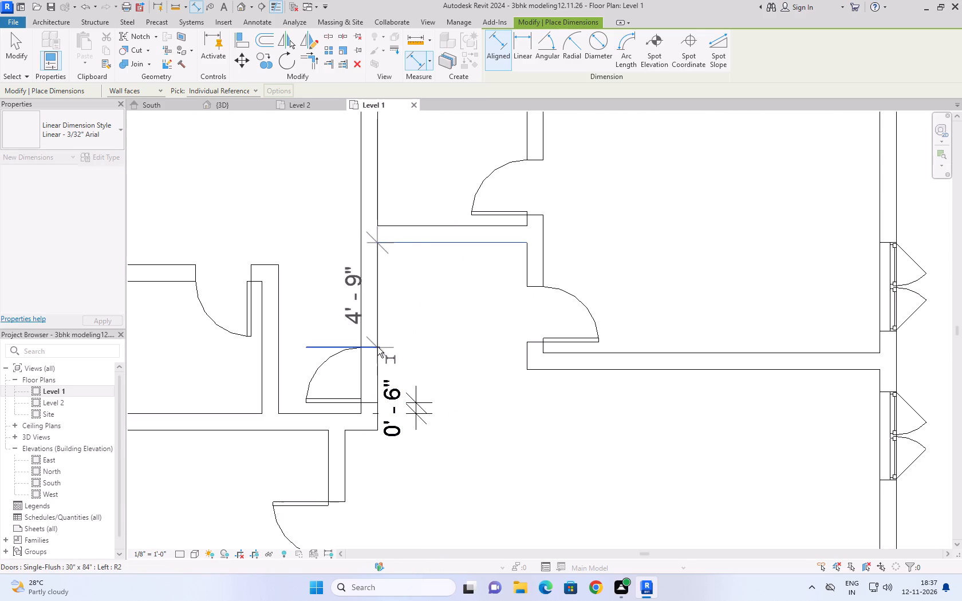
{"action": "left_click", "coordinate": [424, 347]}
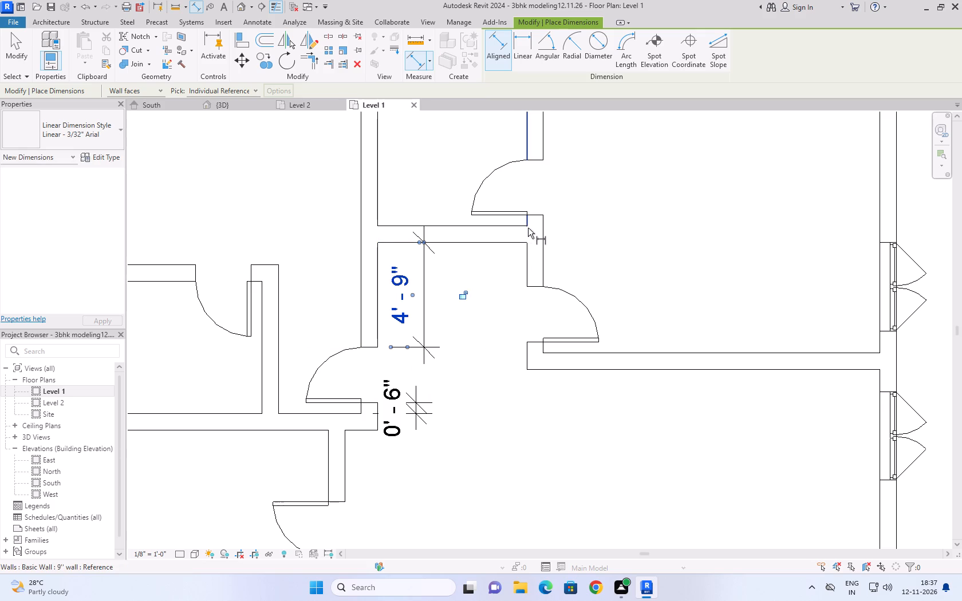
Dimension the door offsets of the small north room and the northeast room from the south wall face of each room.
{"action": "scroll", "coordinate": [521, 227], "scroll_direction": "up", "scroll_amount": 5}
{"action": "left_click", "coordinate": [521, 225]}
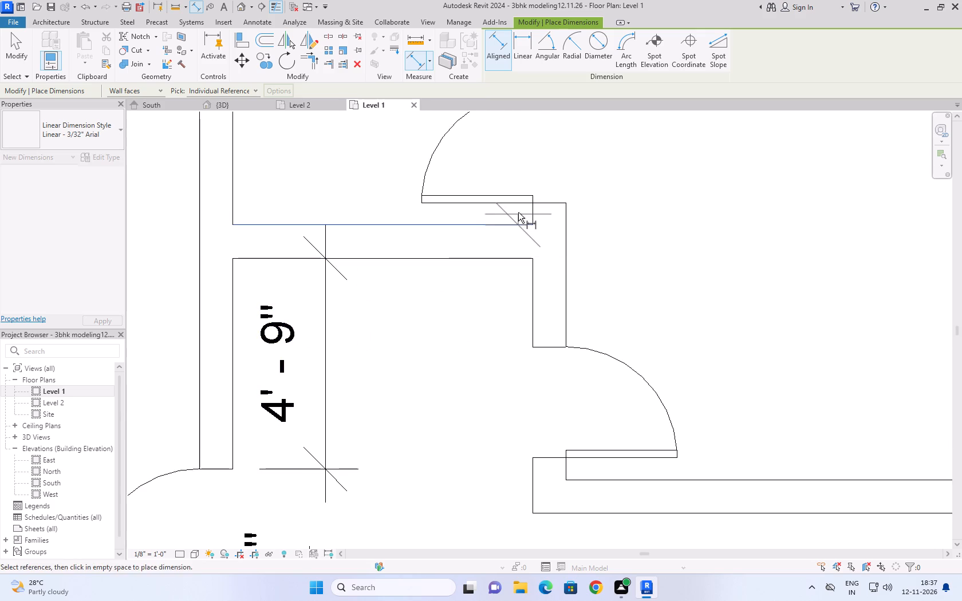
{"action": "left_click", "coordinate": [515, 203]}
{"action": "left_click", "coordinate": [661, 212]}
{"action": "scroll", "coordinate": [654, 220], "scroll_direction": "down", "scroll_amount": 2}
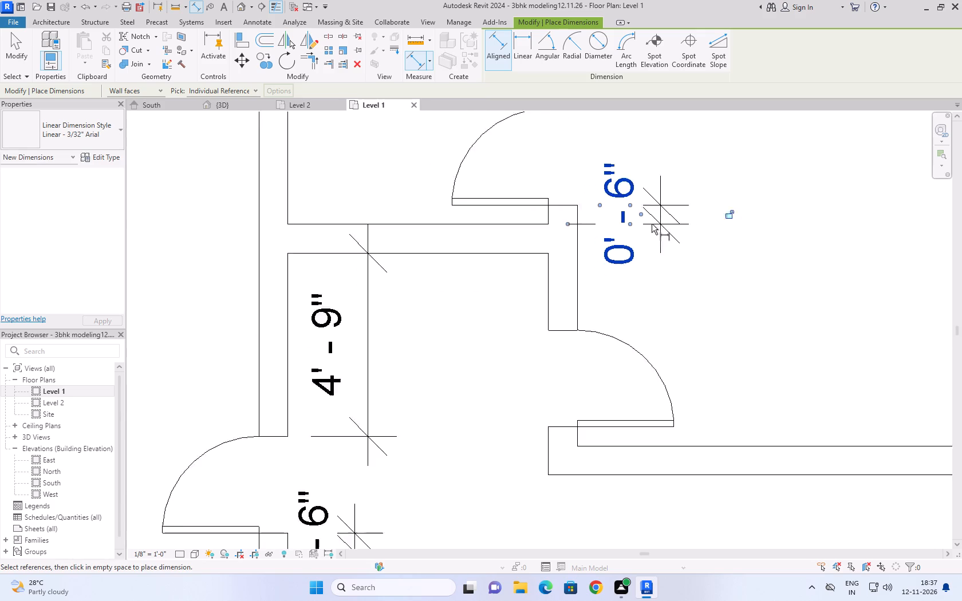
{"action": "scroll", "coordinate": [652, 224], "scroll_direction": "down", "scroll_amount": 5}
{"action": "scroll", "coordinate": [617, 364], "scroll_direction": "up", "scroll_amount": 5}
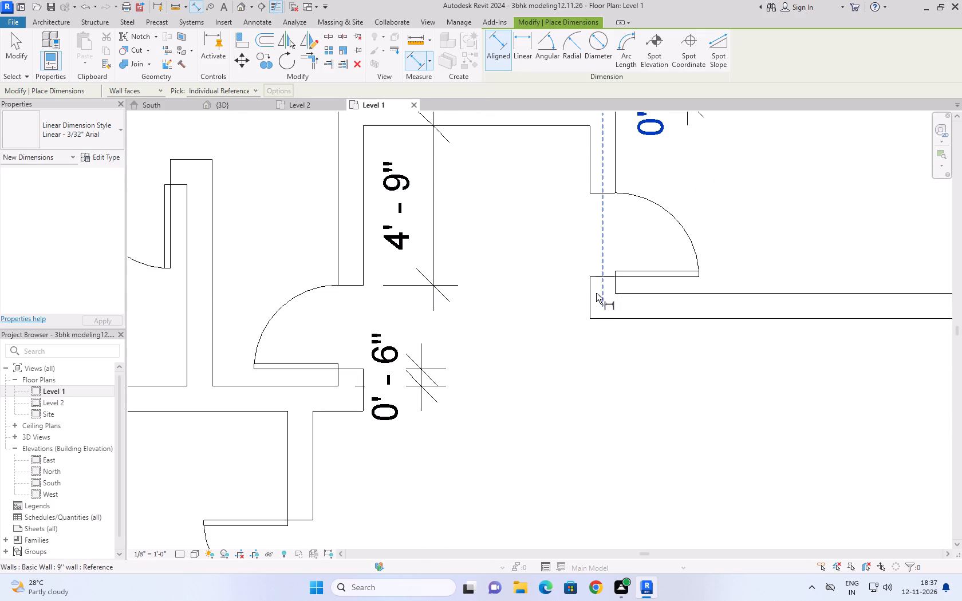
{"action": "scroll", "coordinate": [596, 293], "scroll_direction": "up", "scroll_amount": 5}
{"action": "left_click", "coordinate": [655, 295]}
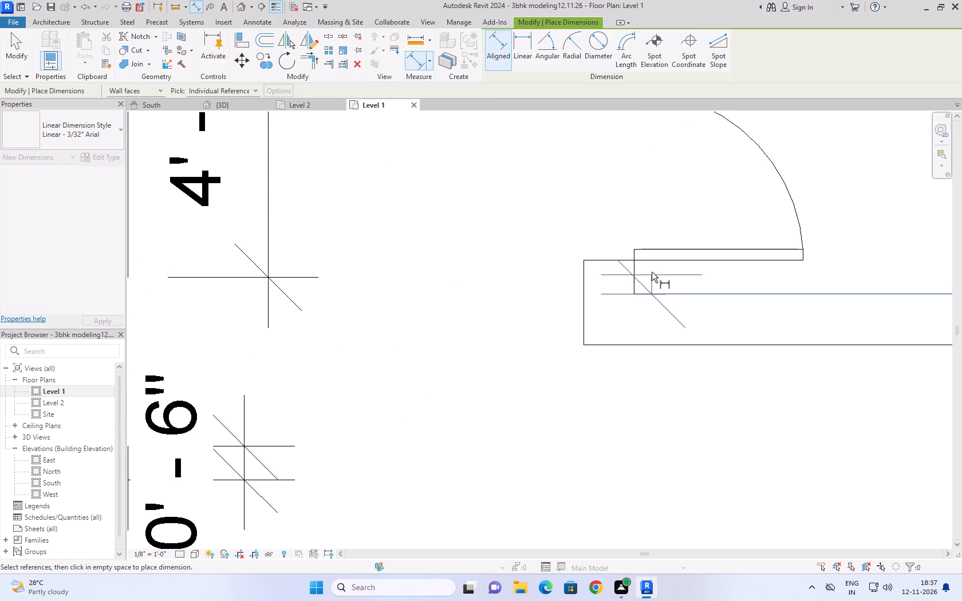
{"action": "left_click", "coordinate": [652, 260]}
{"action": "left_click", "coordinate": [524, 279]}
{"action": "scroll", "coordinate": [524, 279], "scroll_direction": "down", "scroll_amount": 8}
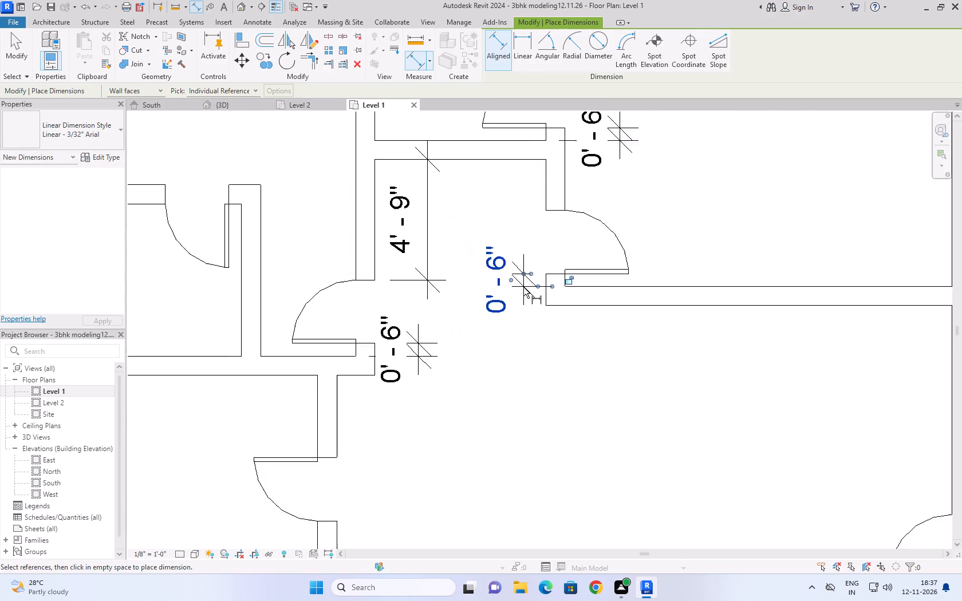
Dimension the small west room's door offset from its east partition and the thickness of that partition.
{"action": "scroll", "coordinate": [523, 287], "scroll_direction": "down", "scroll_amount": 3}
{"action": "scroll", "coordinate": [529, 253], "scroll_direction": "up", "scroll_amount": 1}
{"action": "middle_click_drag", "start_coordinate": [529, 253], "coordinate": [491, 335]}
{"action": "scroll", "coordinate": [262, 315], "scroll_direction": "up", "scroll_amount": 9}
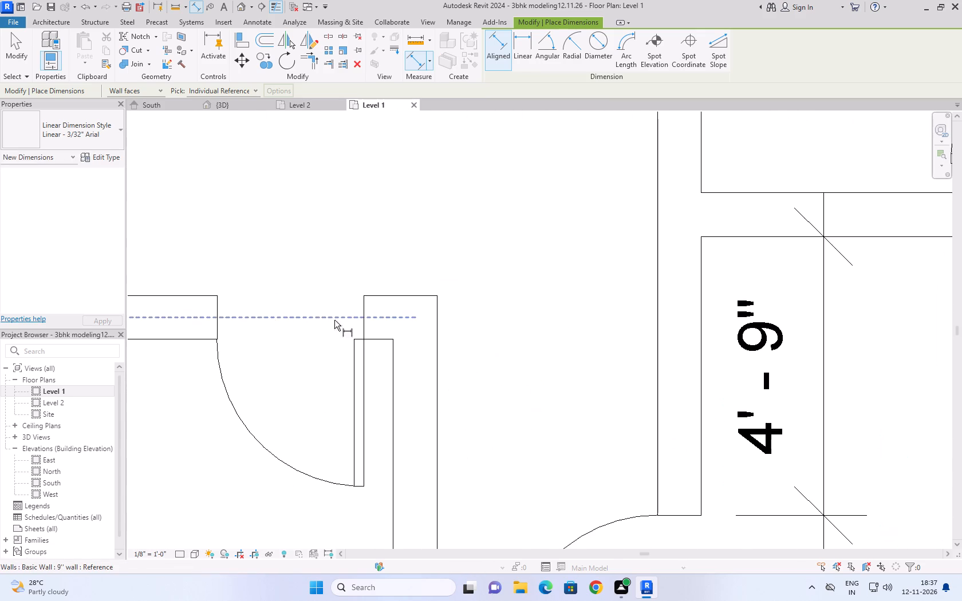
{"action": "left_click", "coordinate": [364, 358]}
{"action": "left_click", "coordinate": [391, 357]}
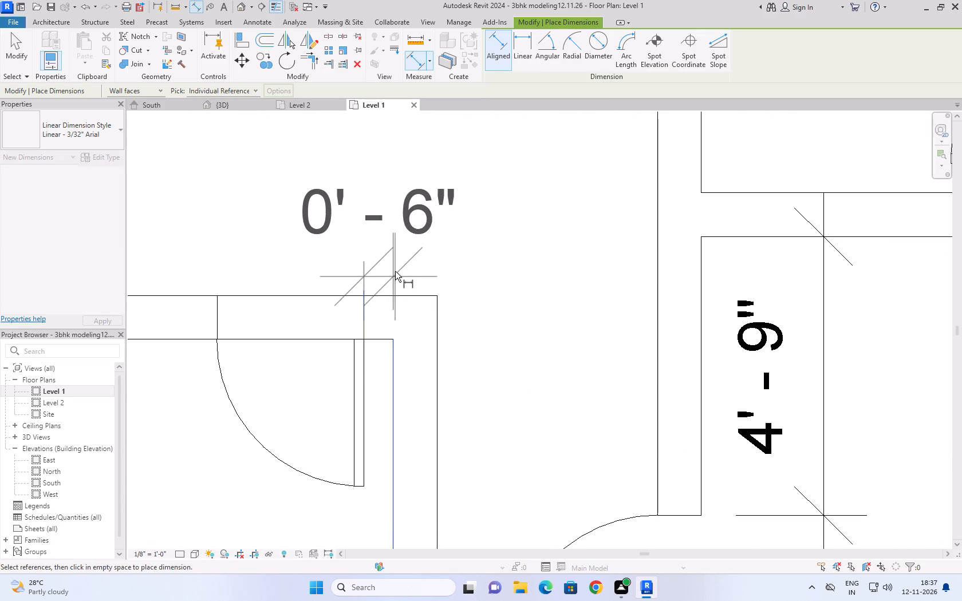
{"action": "left_click", "coordinate": [395, 271]}
{"action": "scroll", "coordinate": [408, 282], "scroll_direction": "down", "scroll_amount": 7}
{"action": "scroll", "coordinate": [404, 416], "scroll_direction": "up", "scroll_amount": 6}
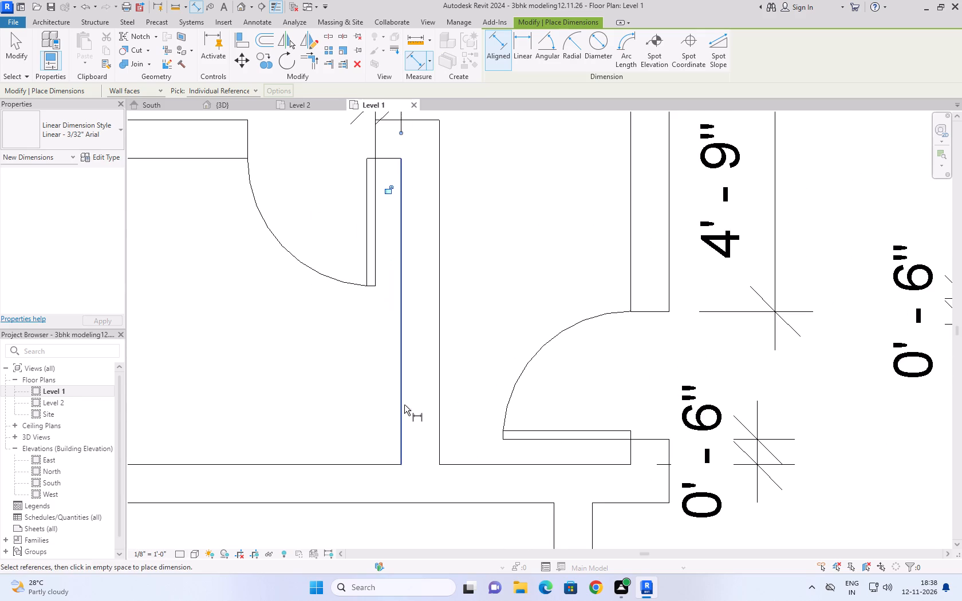
{"action": "left_click", "coordinate": [403, 406]}
{"action": "left_click", "coordinate": [437, 407]}
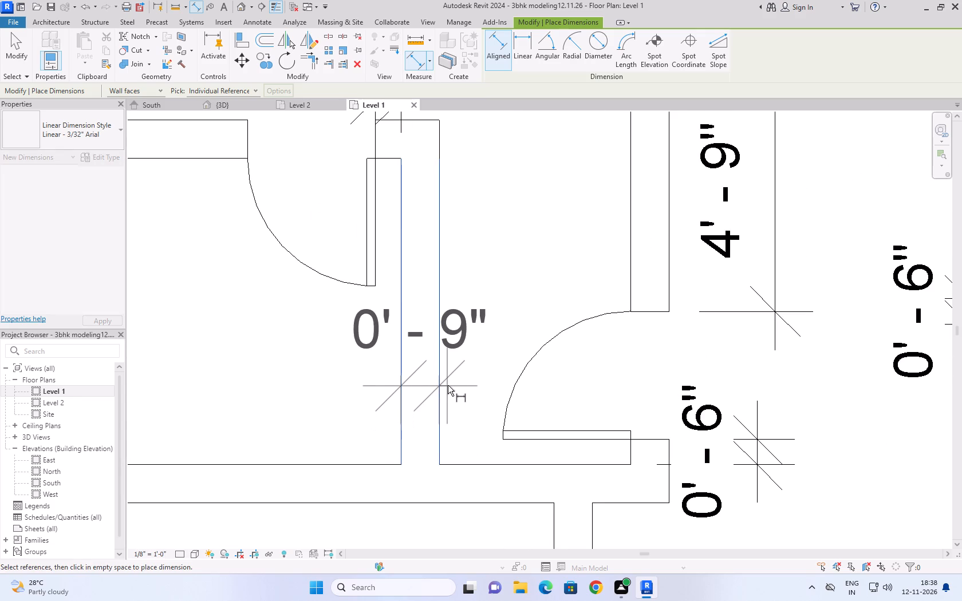
{"action": "left_click", "coordinate": [448, 384]}
{"action": "scroll", "coordinate": [449, 383], "scroll_direction": "down", "scroll_amount": 4}
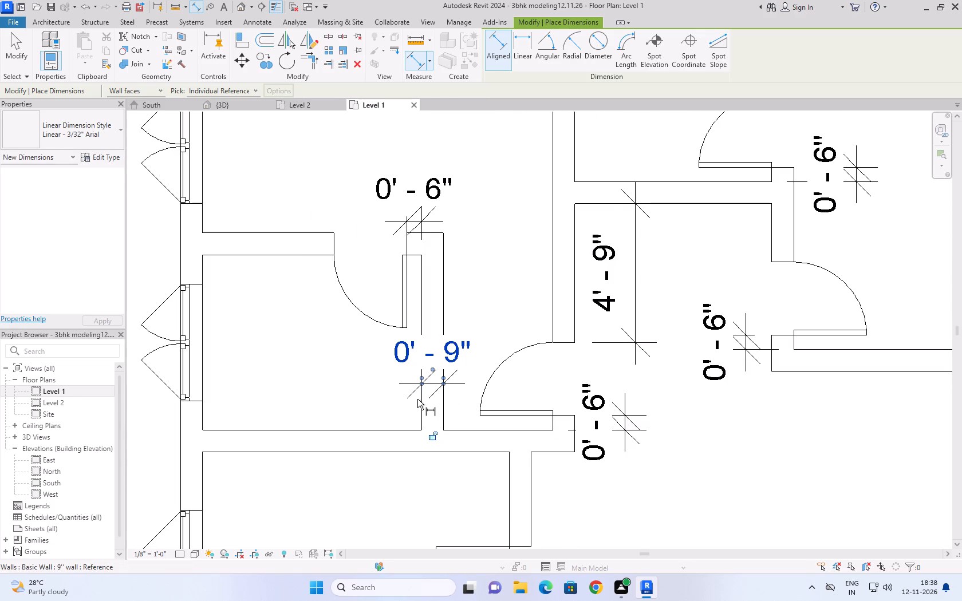
Dimension the southwest room's door from its north jamb to the partition above and from its south jamb to the south wall.
{"action": "scroll", "coordinate": [417, 399], "scroll_direction": "down", "scroll_amount": 4}
{"action": "scroll", "coordinate": [372, 446], "scroll_direction": "up", "scroll_amount": 4}
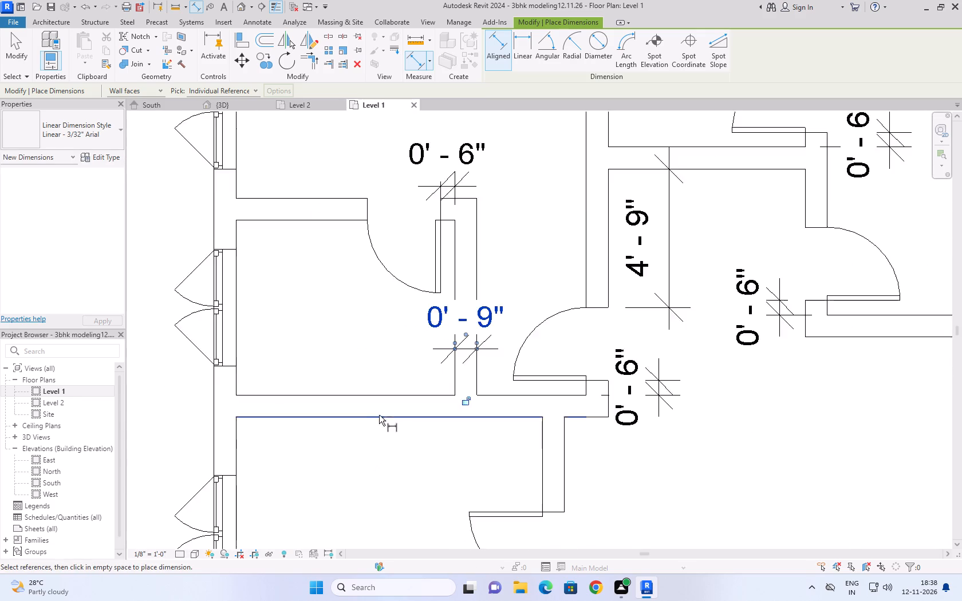
{"action": "scroll", "coordinate": [380, 408], "scroll_direction": "down", "scroll_amount": 6}
{"action": "scroll", "coordinate": [405, 449], "scroll_direction": "down", "scroll_amount": 3}
{"action": "scroll", "coordinate": [450, 475], "scroll_direction": "up", "scroll_amount": 8}
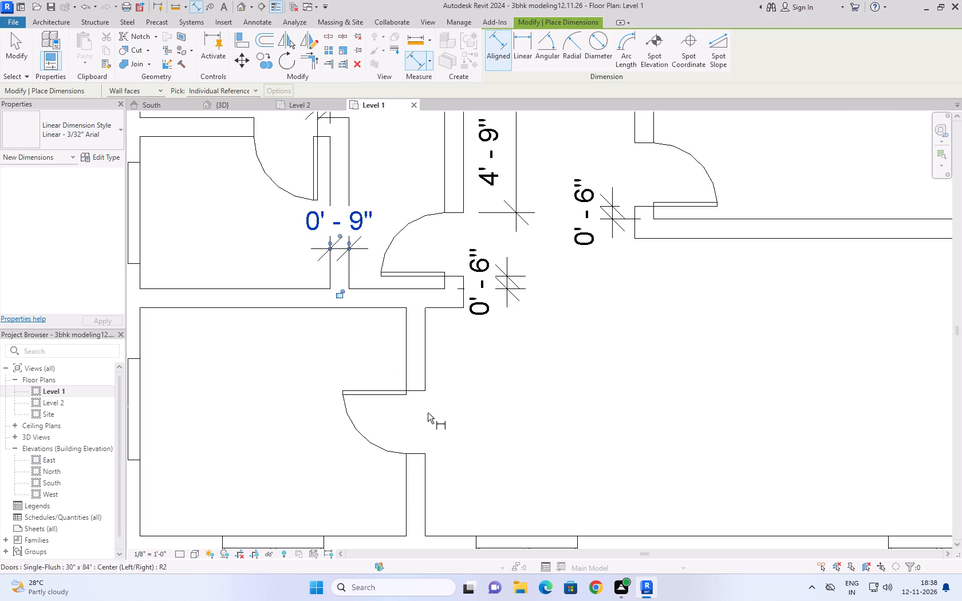
{"action": "left_click", "coordinate": [415, 389]}
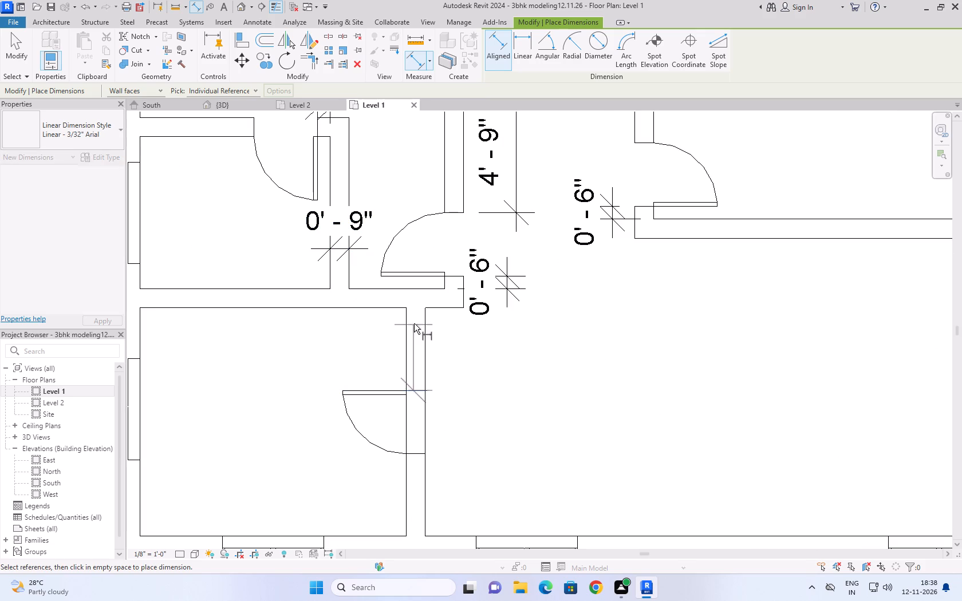
{"action": "left_click", "coordinate": [432, 308]}
{"action": "left_click", "coordinate": [475, 322]}
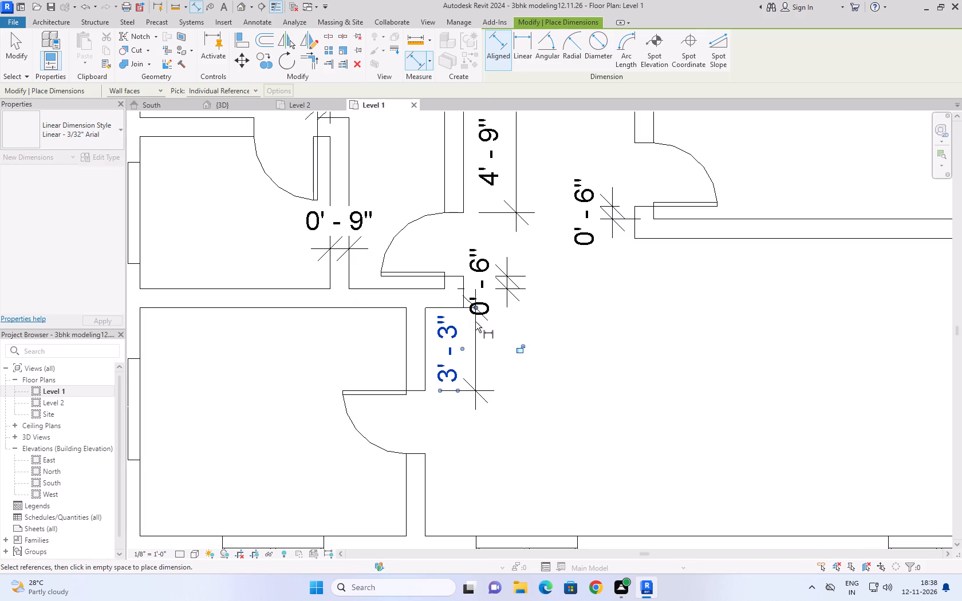
{"action": "scroll", "coordinate": [523, 416], "scroll_direction": "down", "scroll_amount": 3}
{"action": "scroll", "coordinate": [430, 518], "scroll_direction": "up", "scroll_amount": 4}
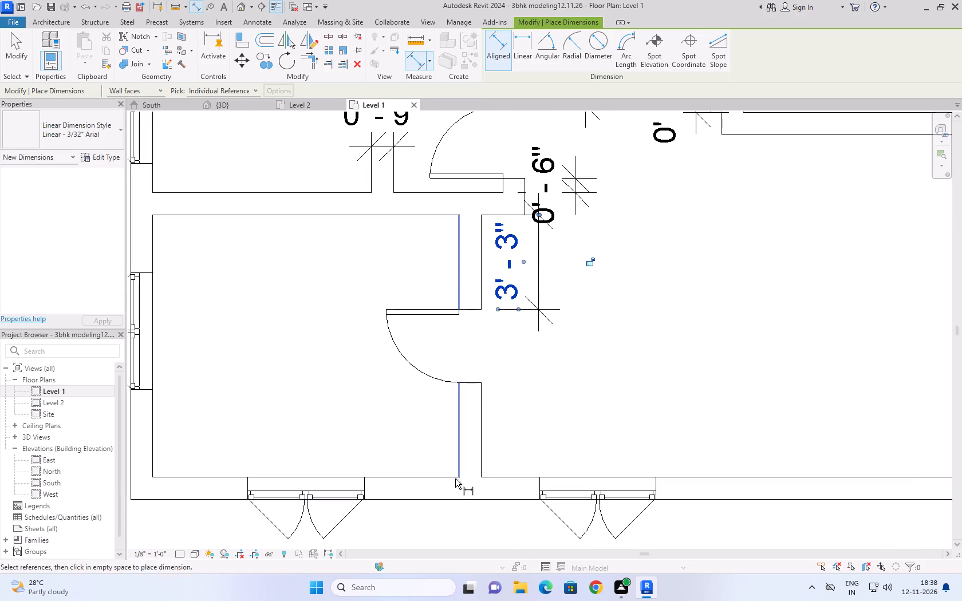
{"action": "left_click", "coordinate": [450, 477]}
{"action": "left_click", "coordinate": [461, 383]}
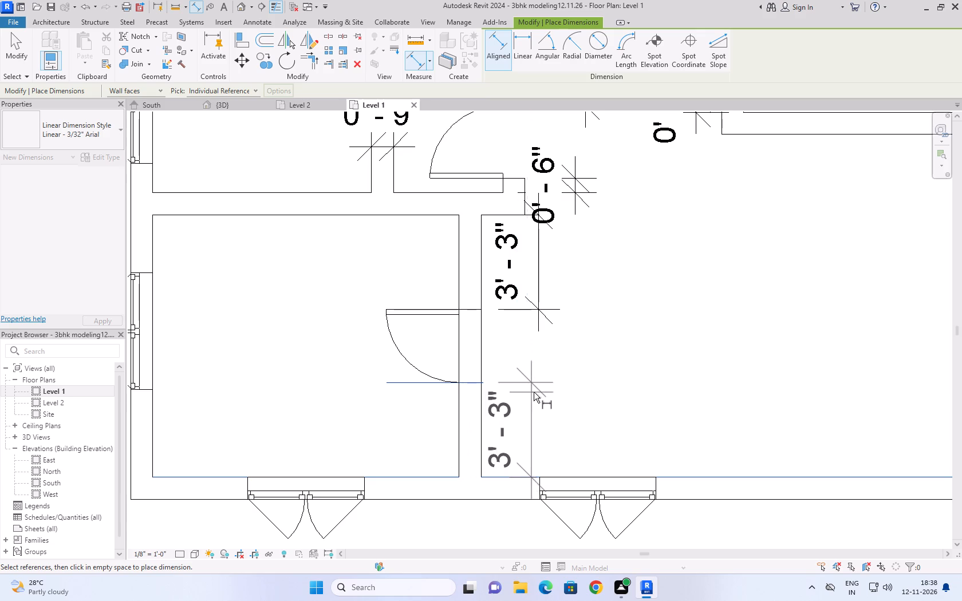
{"action": "left_click", "coordinate": [542, 393]}
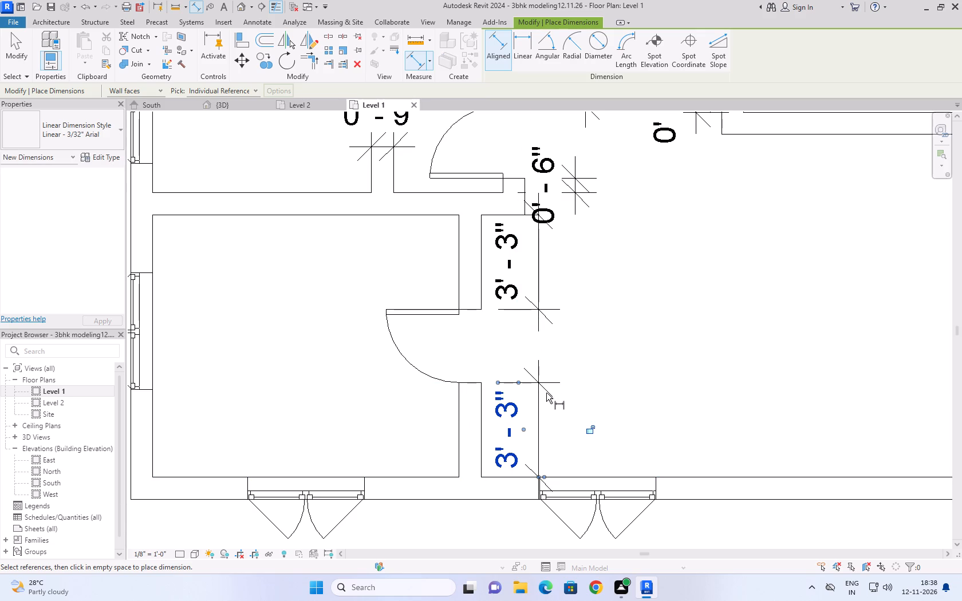
Dimension the southwest room's clear width and depth between its inner wall faces.
{"action": "scroll", "coordinate": [547, 398], "scroll_direction": "down", "scroll_amount": 4}
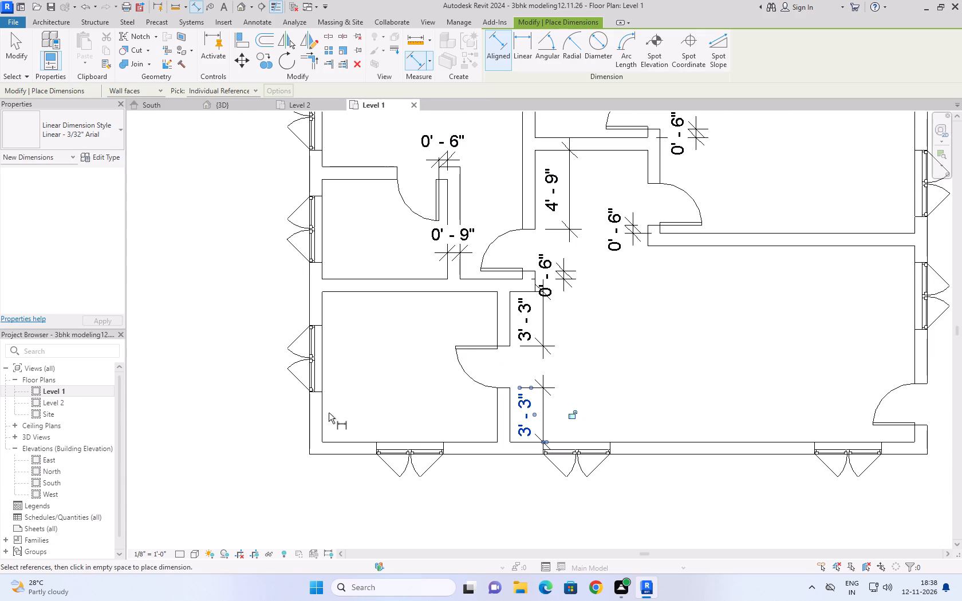
{"action": "left_click", "coordinate": [324, 420]}
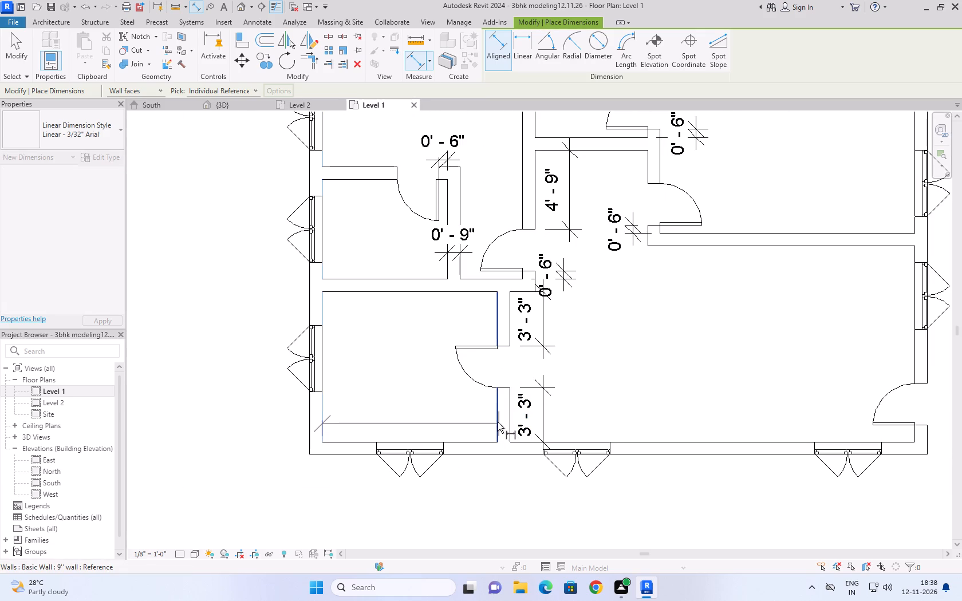
{"action": "left_click", "coordinate": [498, 422]}
{"action": "left_click", "coordinate": [449, 322]}
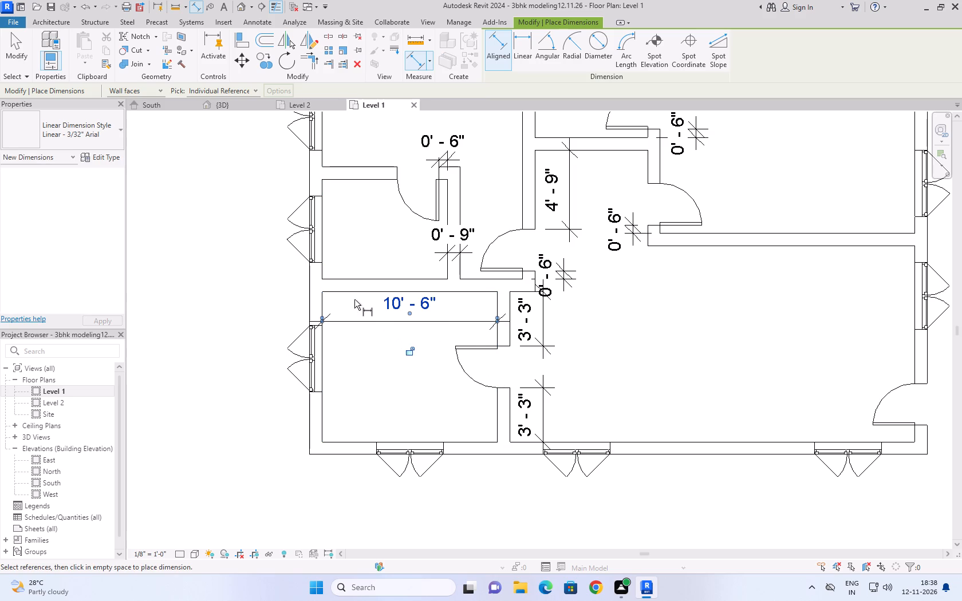
{"action": "left_click", "coordinate": [352, 291]}
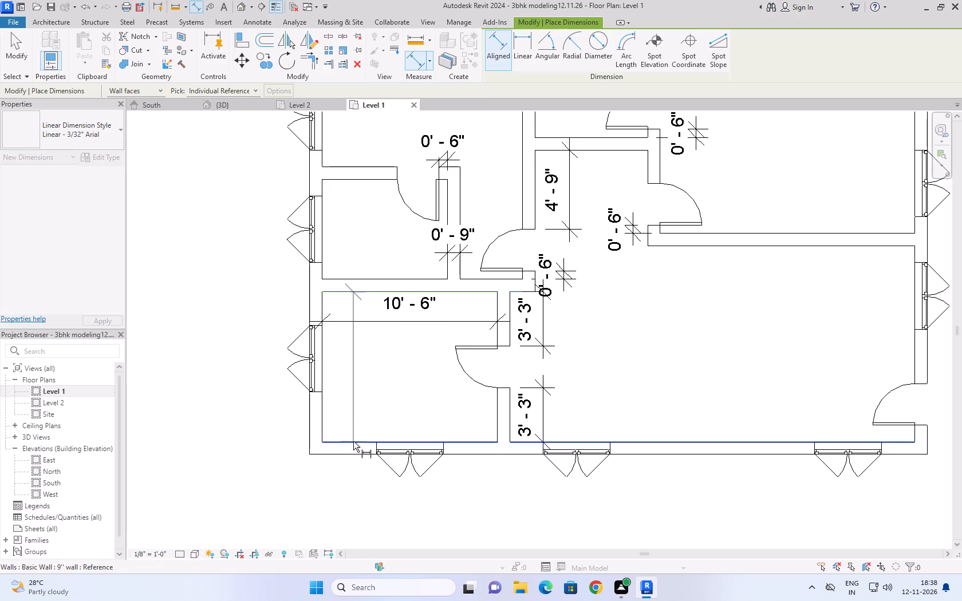
{"action": "left_click", "coordinate": [353, 441]}
{"action": "left_click", "coordinate": [373, 420]}
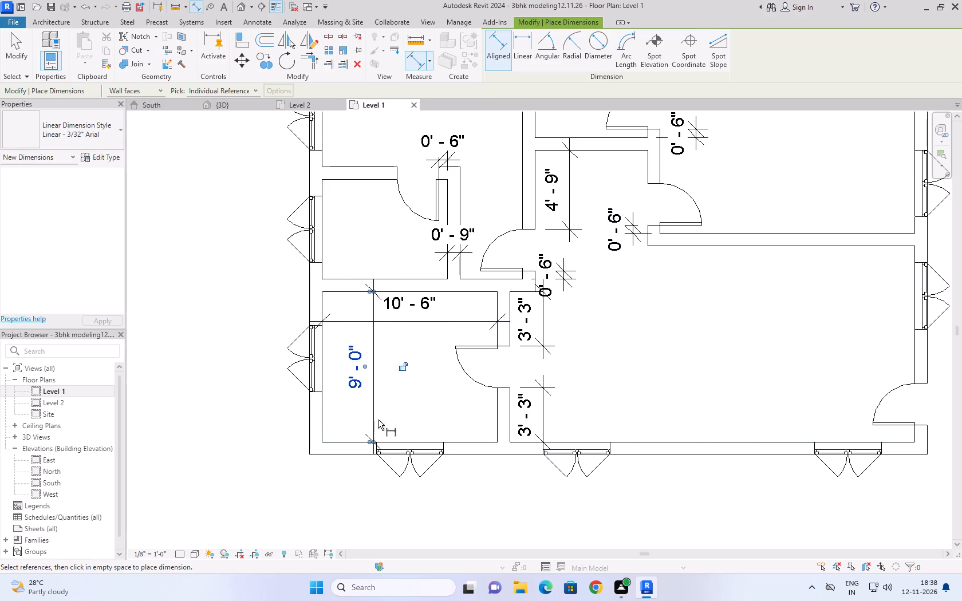
Dimension the large southeast room's depth from south wall to north partition and its width from west partition to east wall.
{"action": "scroll", "coordinate": [393, 417], "scroll_direction": "down", "scroll_amount": 3}
{"action": "middle_click_drag", "start_coordinate": [560, 401], "coordinate": [437, 432]}
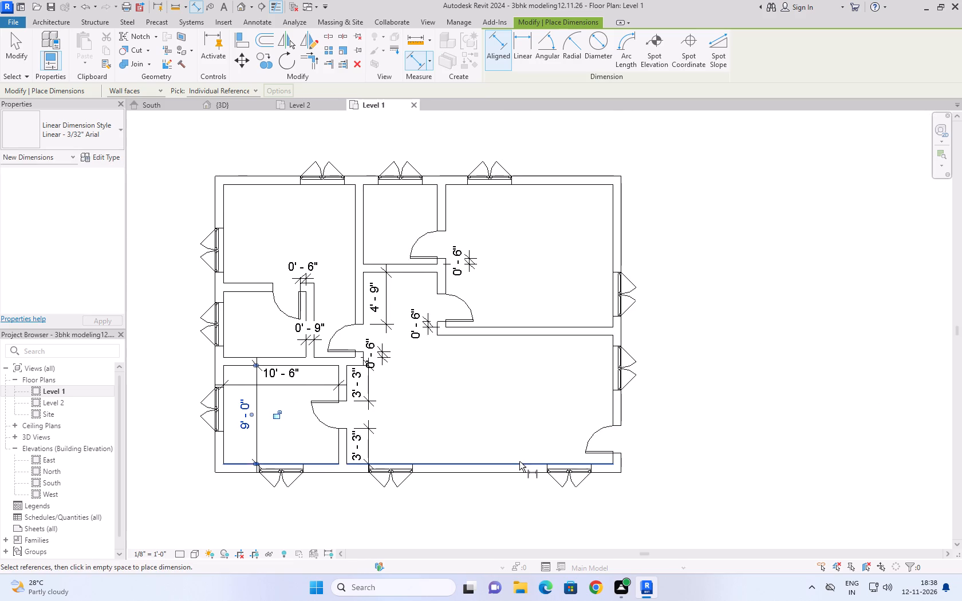
{"action": "left_click", "coordinate": [519, 461]}
{"action": "left_click", "coordinate": [518, 335]}
{"action": "left_click", "coordinate": [480, 343]}
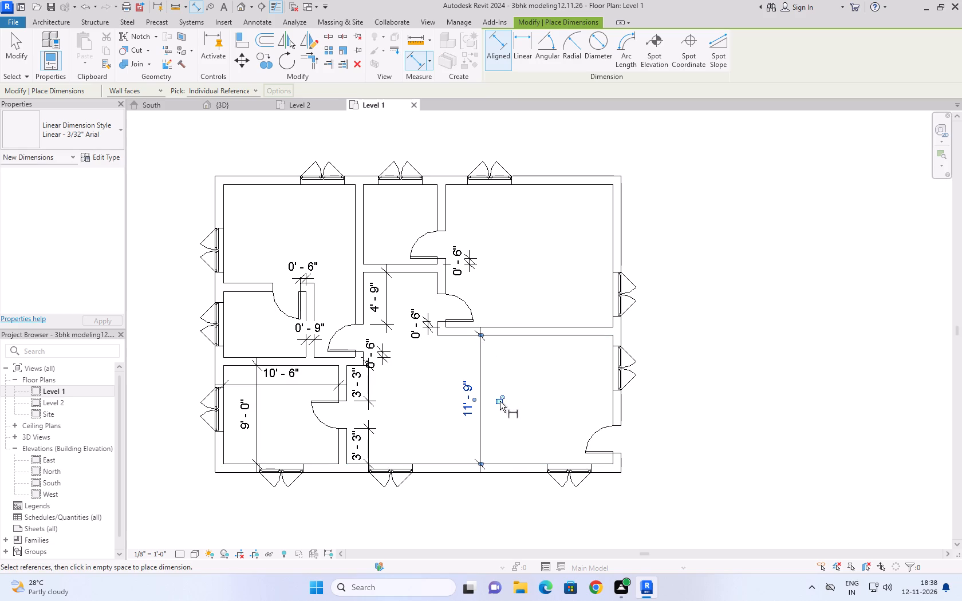
{"action": "left_click", "coordinate": [346, 442]}
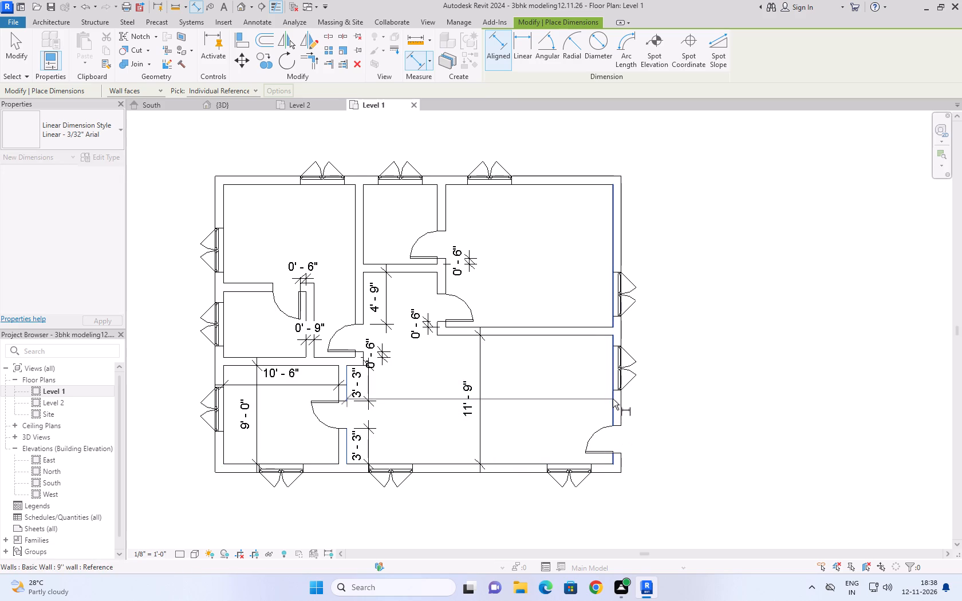
{"action": "left_click", "coordinate": [612, 392]}
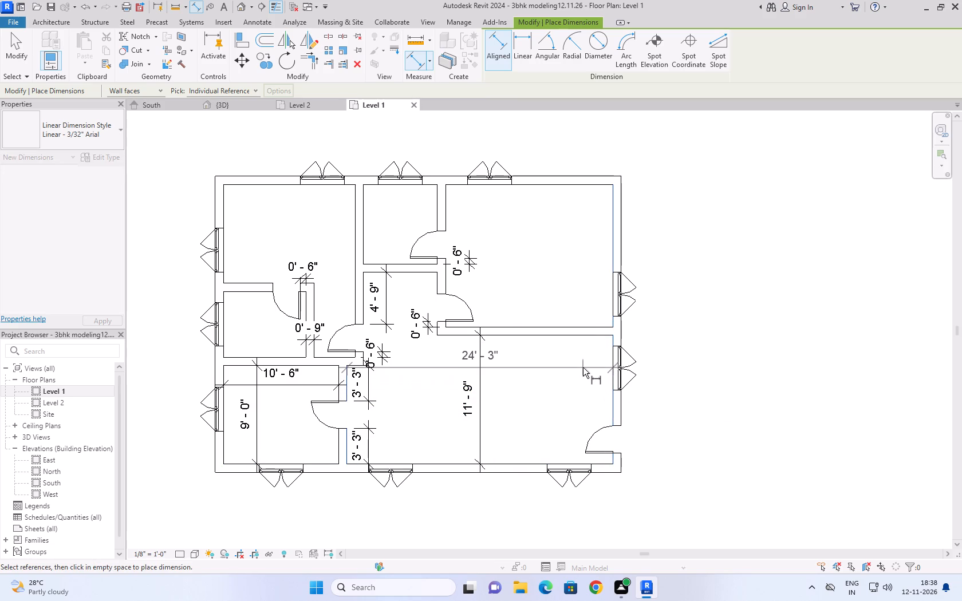
{"action": "left_click", "coordinate": [583, 367]}
Dimension the northeast room's clear depth and width between its inner wall faces.
{"action": "scroll", "coordinate": [428, 438], "scroll_direction": "up", "scroll_amount": 3}
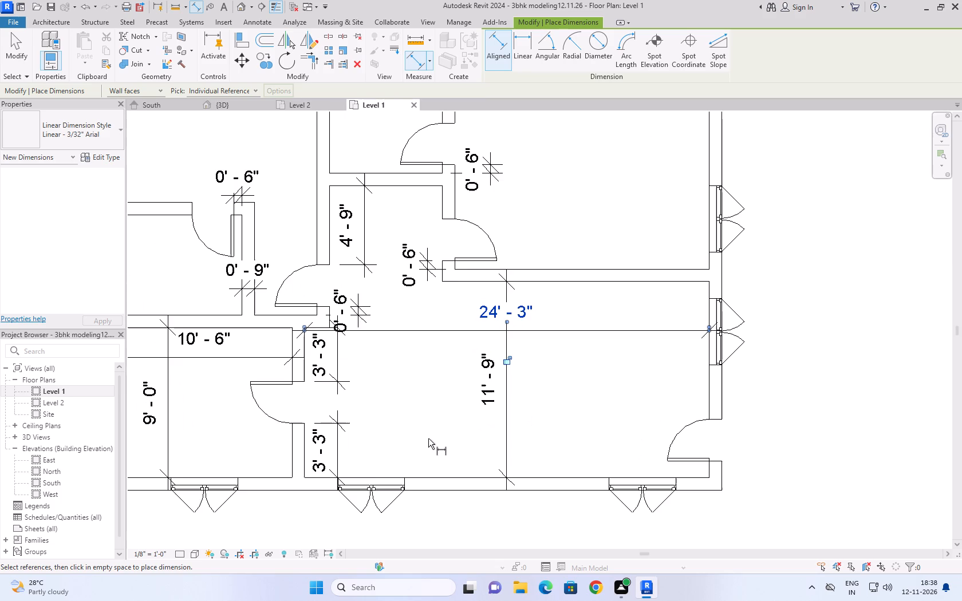
{"action": "scroll", "coordinate": [428, 438], "scroll_direction": "down", "scroll_amount": 3}
{"action": "middle_click_drag", "start_coordinate": [427, 429], "coordinate": [336, 453]}
{"action": "scroll", "coordinate": [340, 452], "scroll_direction": "up", "scroll_amount": 1}
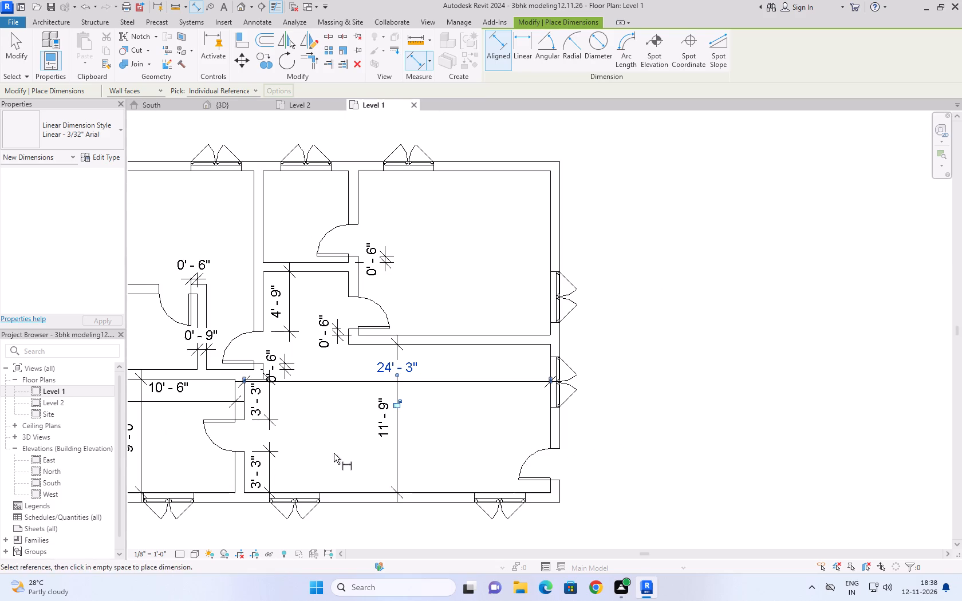
{"action": "left_click", "coordinate": [493, 334]}
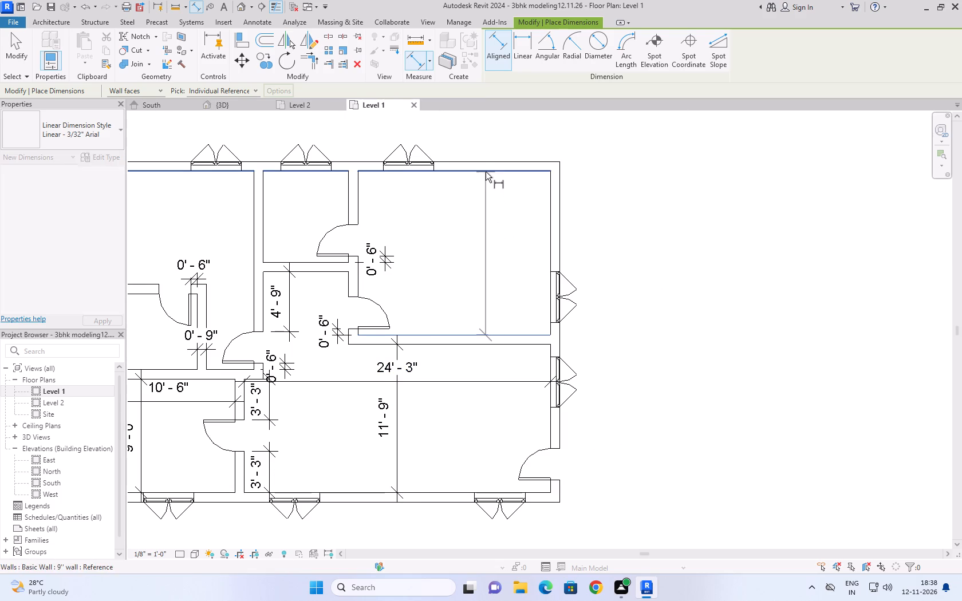
{"action": "left_click", "coordinate": [486, 172]}
{"action": "left_click", "coordinate": [523, 191]}
{"action": "left_click", "coordinate": [550, 204]}
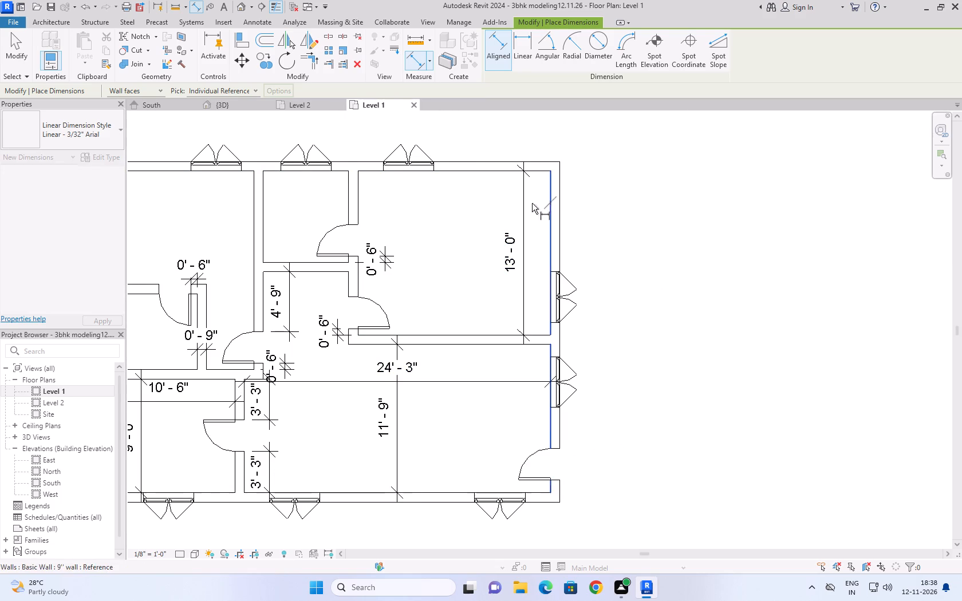
{"action": "left_click", "coordinate": [359, 195]}
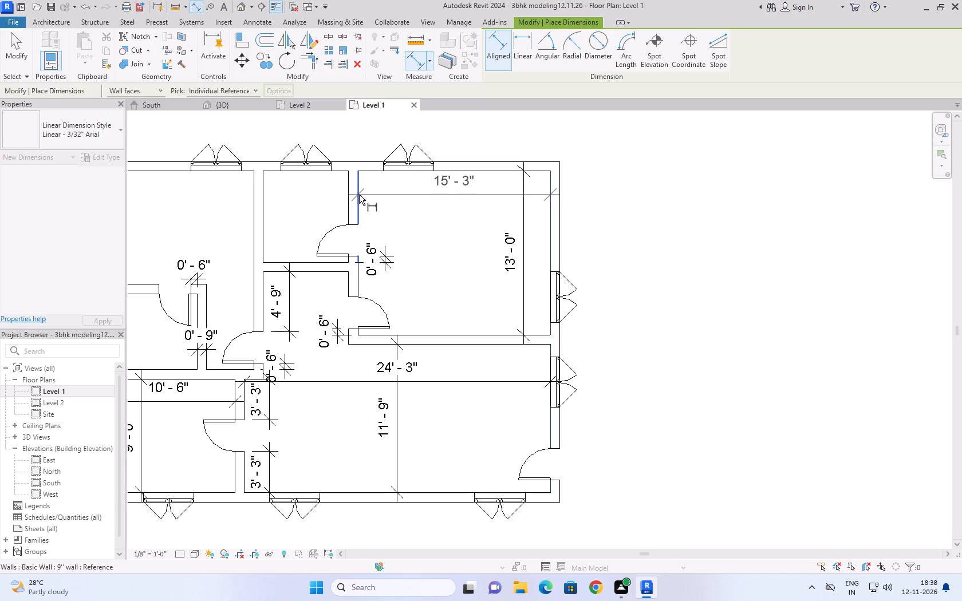
{"action": "left_click", "coordinate": [409, 207]}
Dimension the small north room's door from its north jamb to the inner face of the north wall.
{"action": "left_click", "coordinate": [349, 224]}
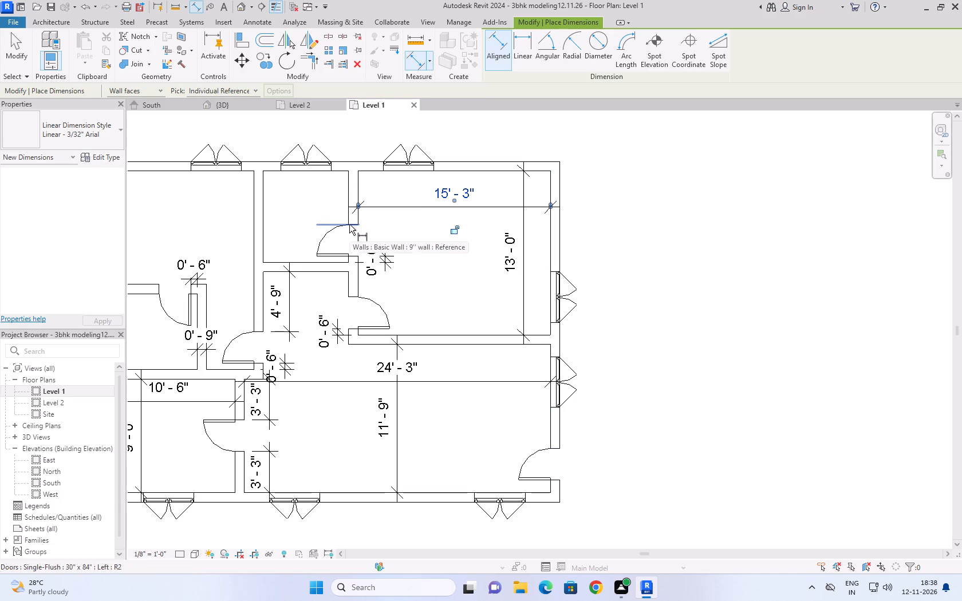
{"action": "left_click", "coordinate": [374, 172]}
{"action": "left_click", "coordinate": [392, 179]}
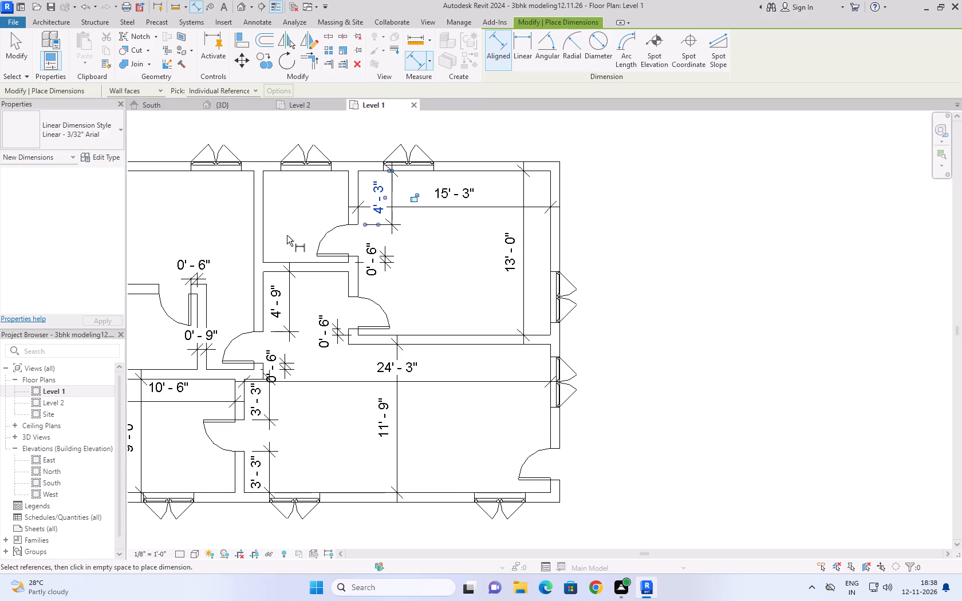
Dimension the small north room's clear width and depth between its inner wall faces.
{"action": "left_click", "coordinate": [263, 180]}
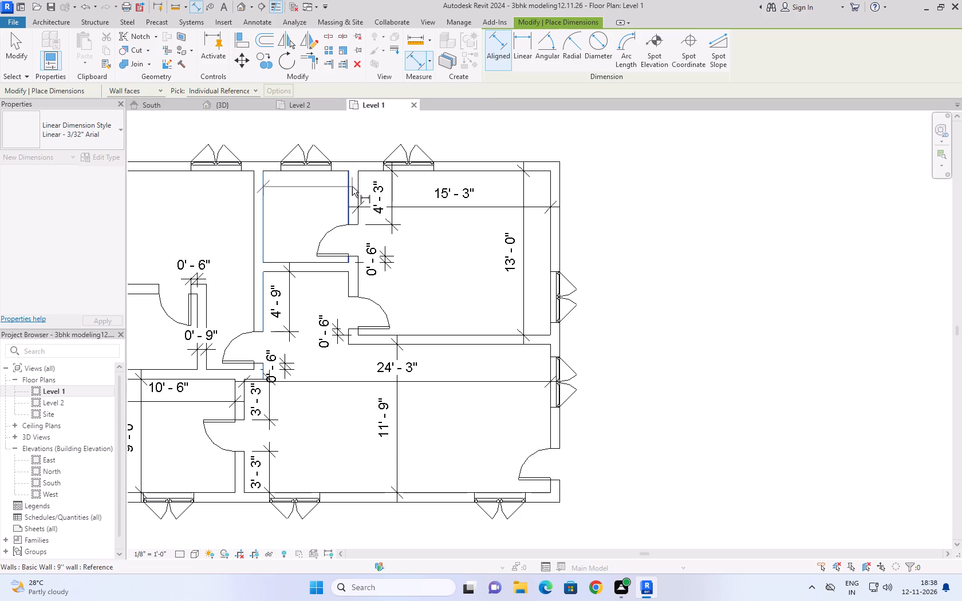
{"action": "left_click", "coordinate": [349, 186]}
{"action": "left_click", "coordinate": [332, 193]}
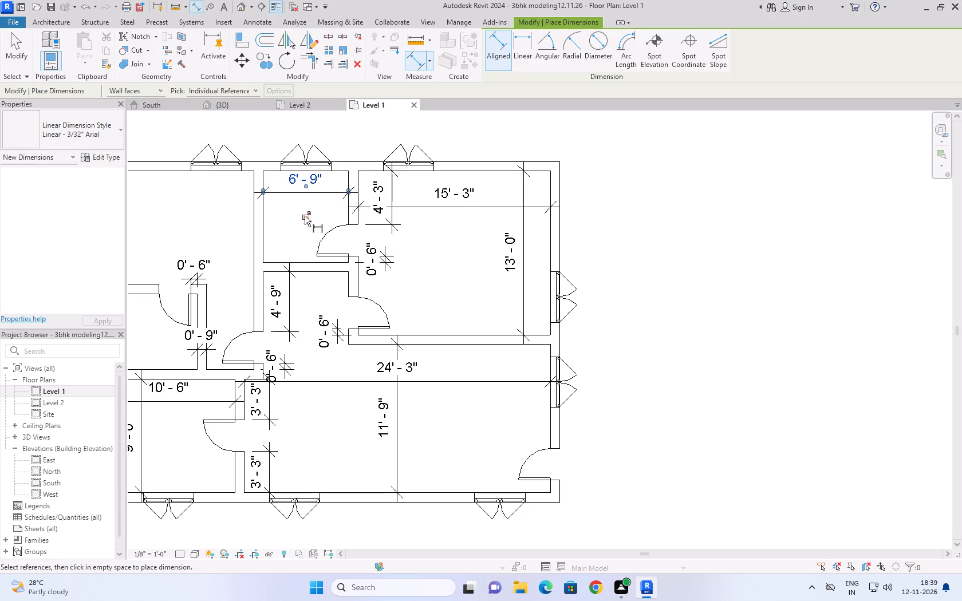
{"action": "left_click", "coordinate": [274, 259]}
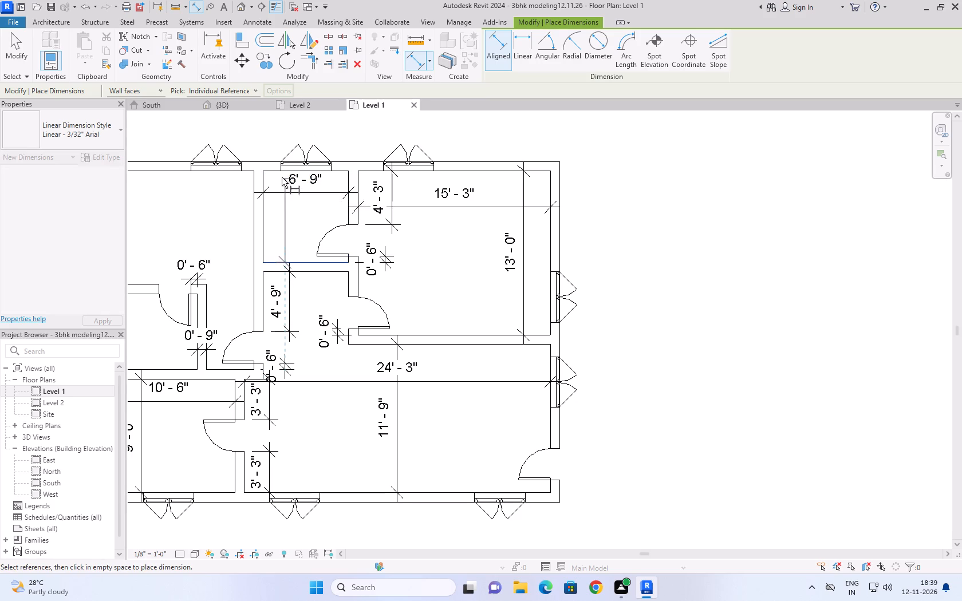
{"action": "left_click", "coordinate": [282, 173]}
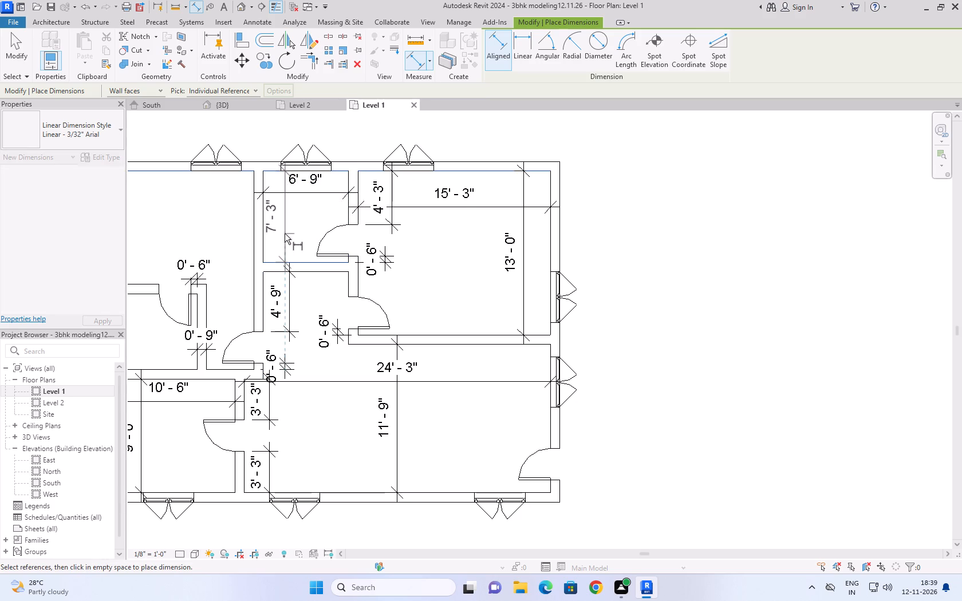
{"action": "left_click", "coordinate": [285, 234]}
Dimension the northwest room's width between west wall and east partition, and its depth from south partition to north wall.
{"action": "scroll", "coordinate": [338, 289], "scroll_direction": "down", "scroll_amount": 5}
{"action": "scroll", "coordinate": [238, 243], "scroll_direction": "up", "scroll_amount": 4}
{"action": "left_click", "coordinate": [210, 248]}
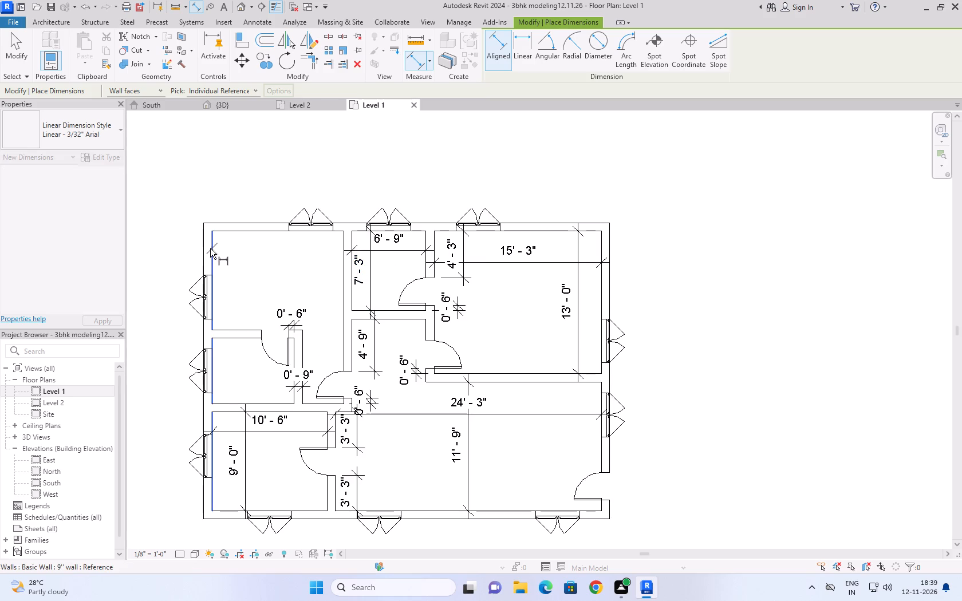
{"action": "left_click", "coordinate": [342, 240]}
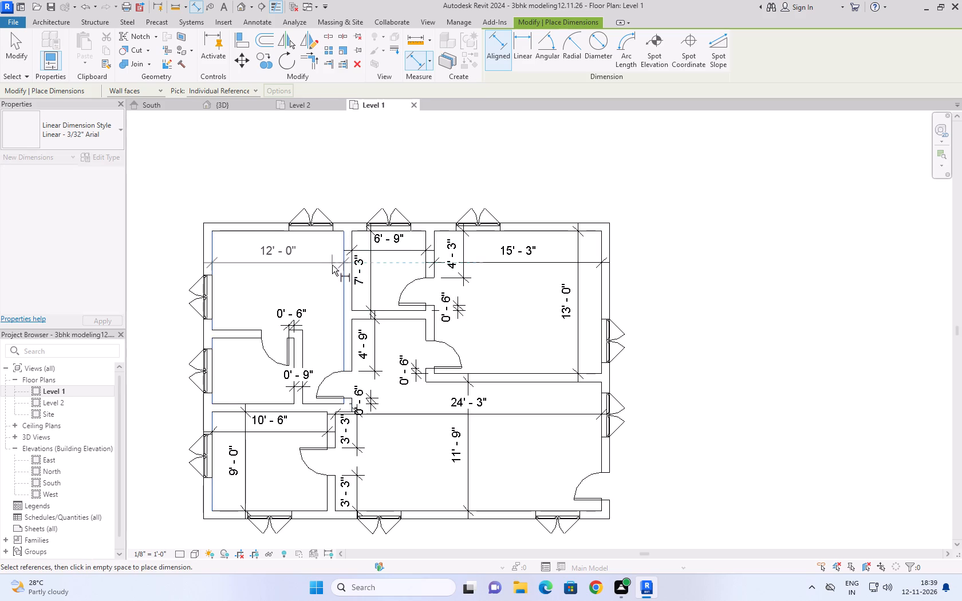
{"action": "left_click", "coordinate": [332, 265]}
{"action": "left_click", "coordinate": [252, 330]}
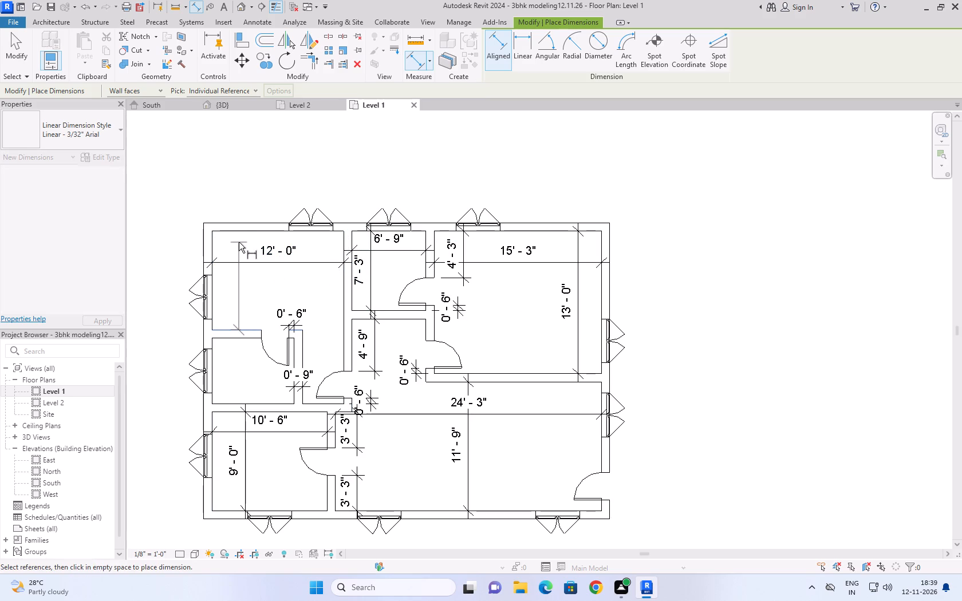
{"action": "left_click", "coordinate": [240, 232]}
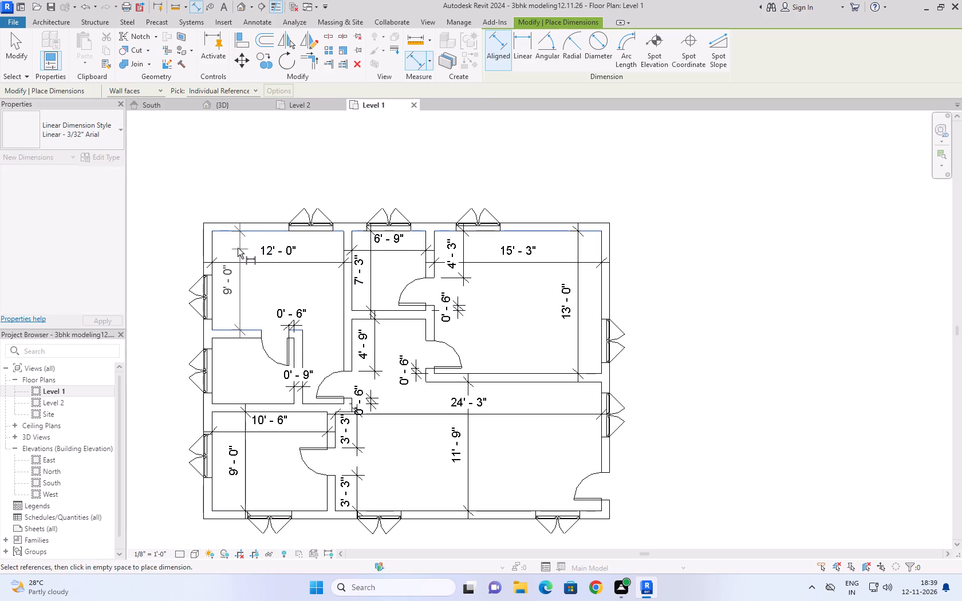
{"action": "left_click", "coordinate": [238, 248]}
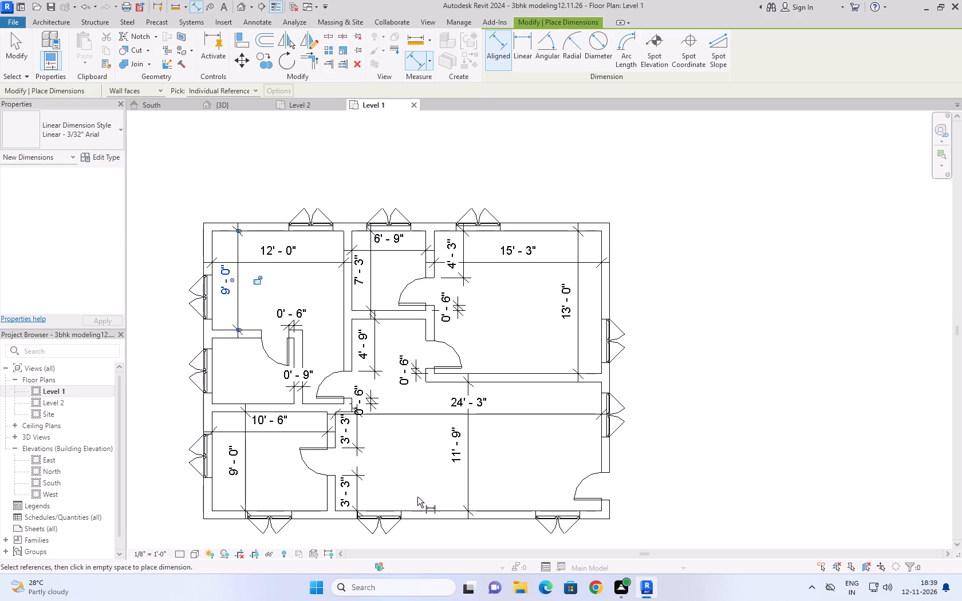
Dimension the small west room's clear width and depth between its inner wall faces.
{"action": "scroll", "coordinate": [251, 387], "scroll_direction": "up", "scroll_amount": 3}
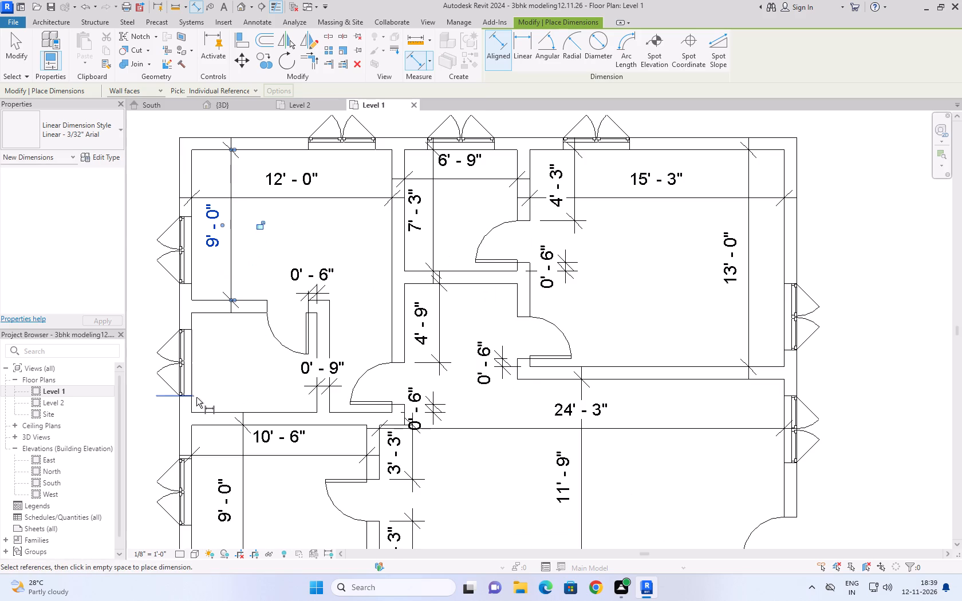
{"action": "left_click", "coordinate": [191, 402]}
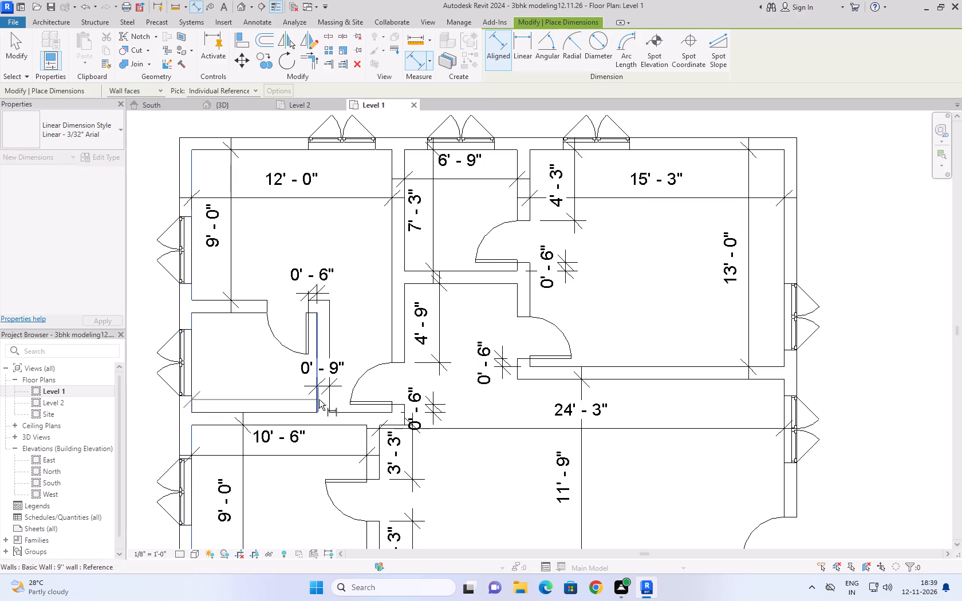
{"action": "left_click", "coordinate": [317, 398]}
{"action": "left_click", "coordinate": [295, 399]}
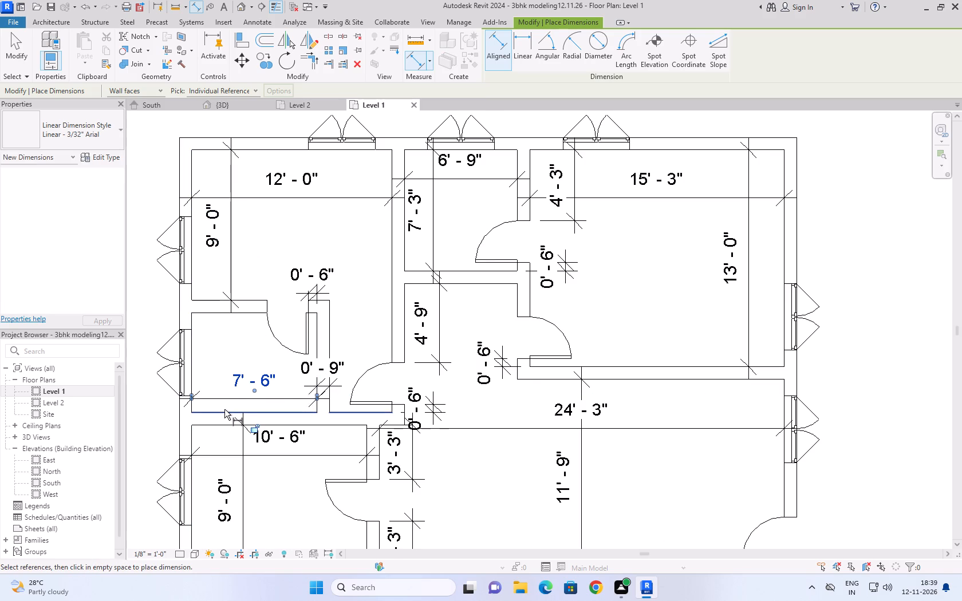
{"action": "left_click", "coordinate": [215, 412]}
{"action": "left_click", "coordinate": [219, 314]}
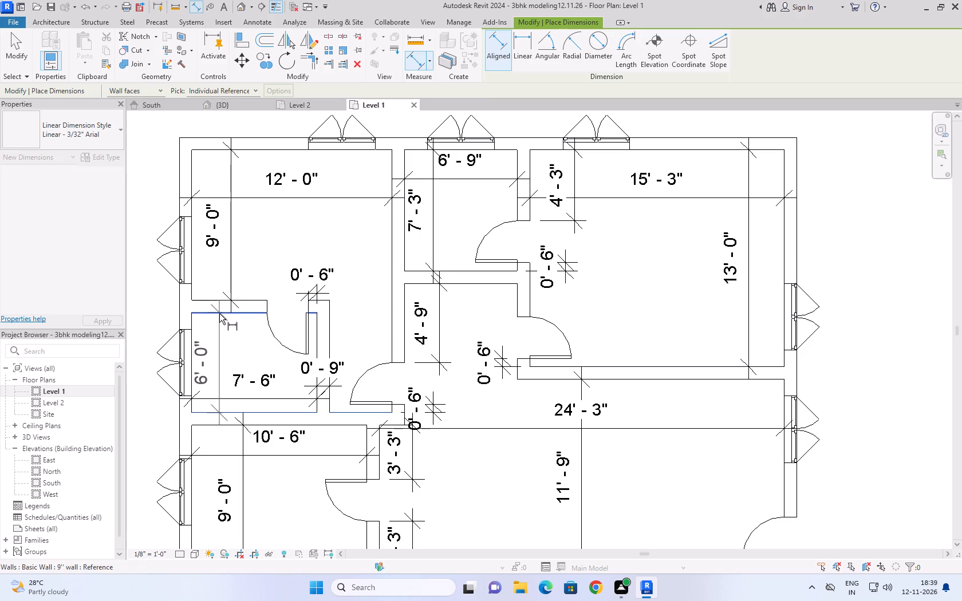
{"action": "left_click", "coordinate": [224, 327]}
Dimension the east wall door's offset from the south wall's inner face and its opening width, outside the east wall.
{"action": "scroll", "coordinate": [257, 374], "scroll_direction": "down", "scroll_amount": 3}
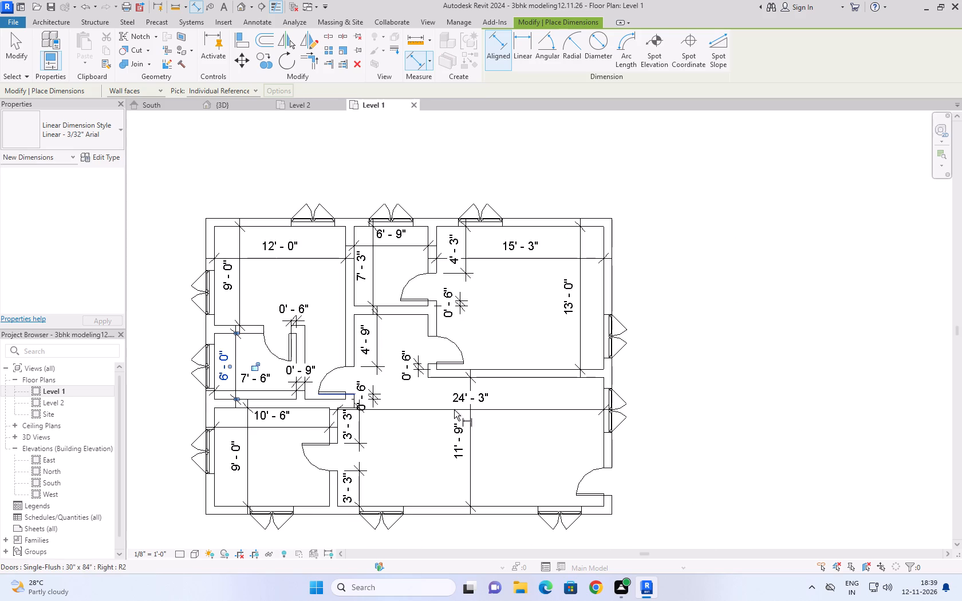
{"action": "middle_click_drag", "start_coordinate": [510, 347], "coordinate": [454, 357]}
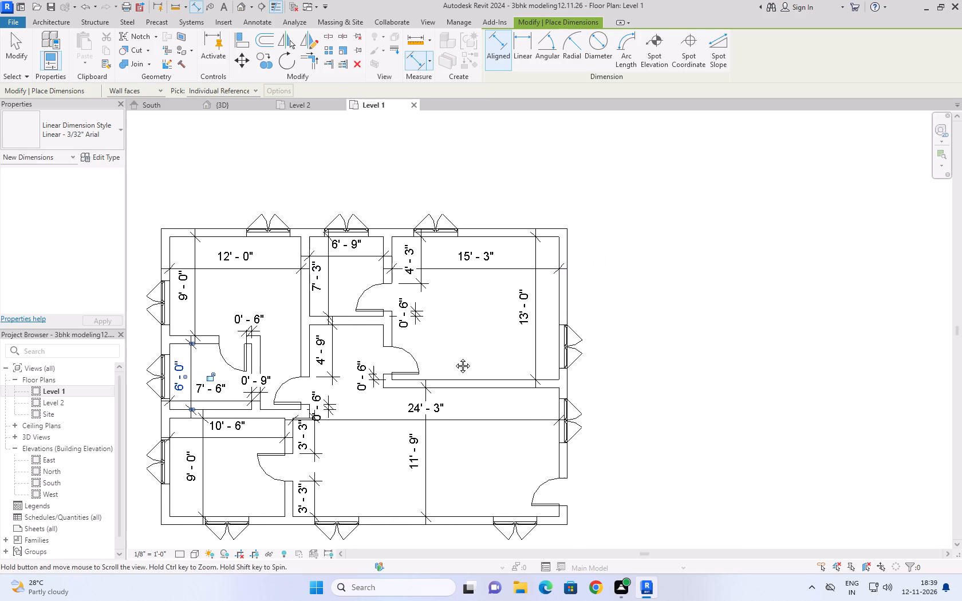
{"action": "middle_click_drag", "start_coordinate": [454, 357], "coordinate": [445, 357]}
{"action": "scroll", "coordinate": [556, 527], "scroll_direction": "up", "scroll_amount": 11}
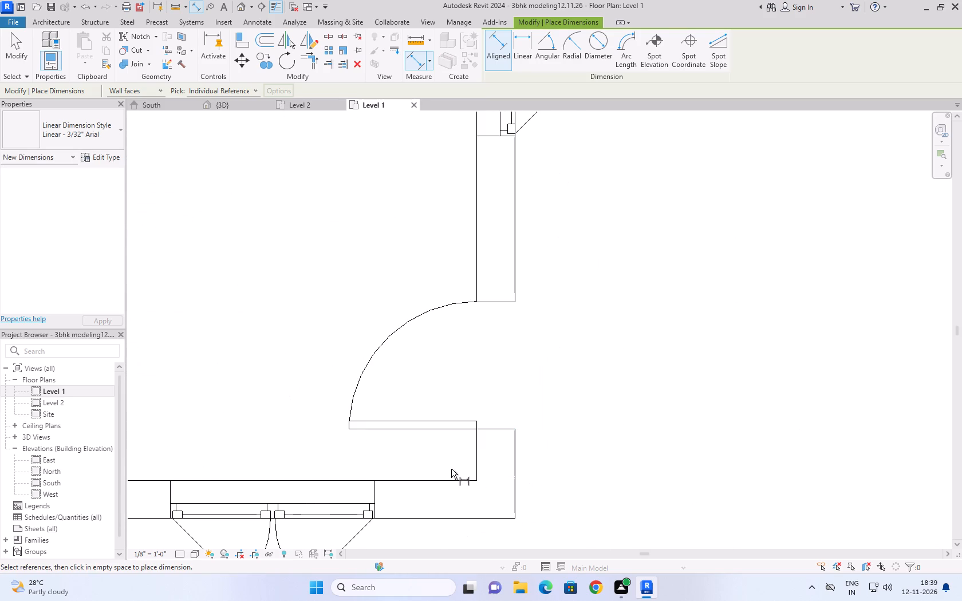
{"action": "left_click", "coordinate": [457, 480]}
{"action": "left_click", "coordinate": [462, 429]}
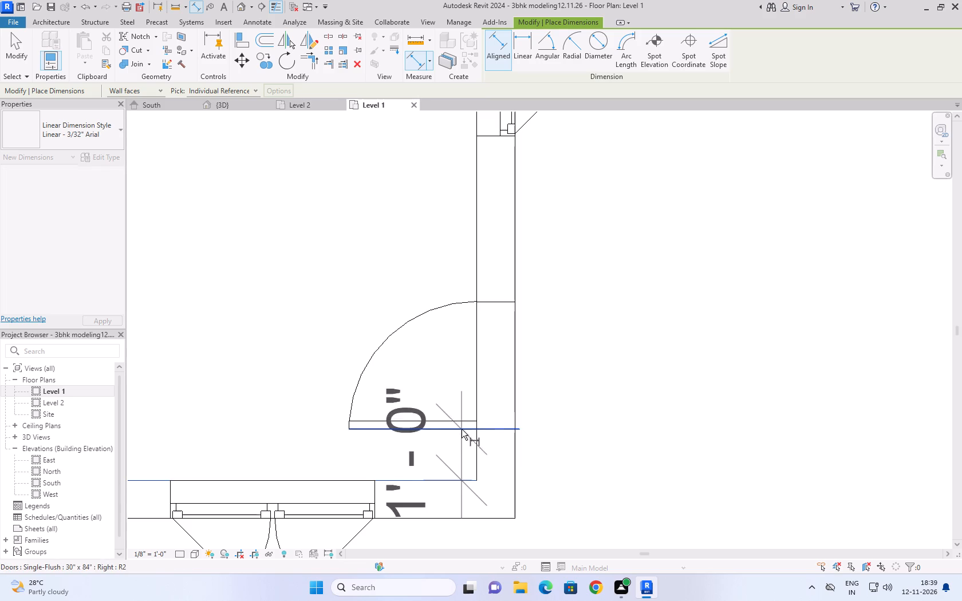
{"action": "left_click", "coordinate": [639, 437]}
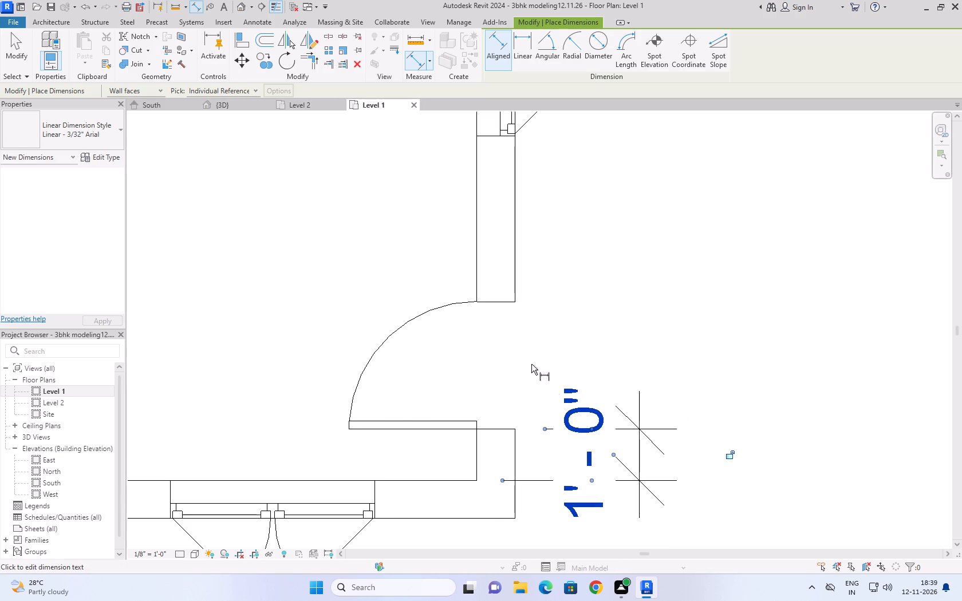
{"action": "left_click", "coordinate": [503, 305]}
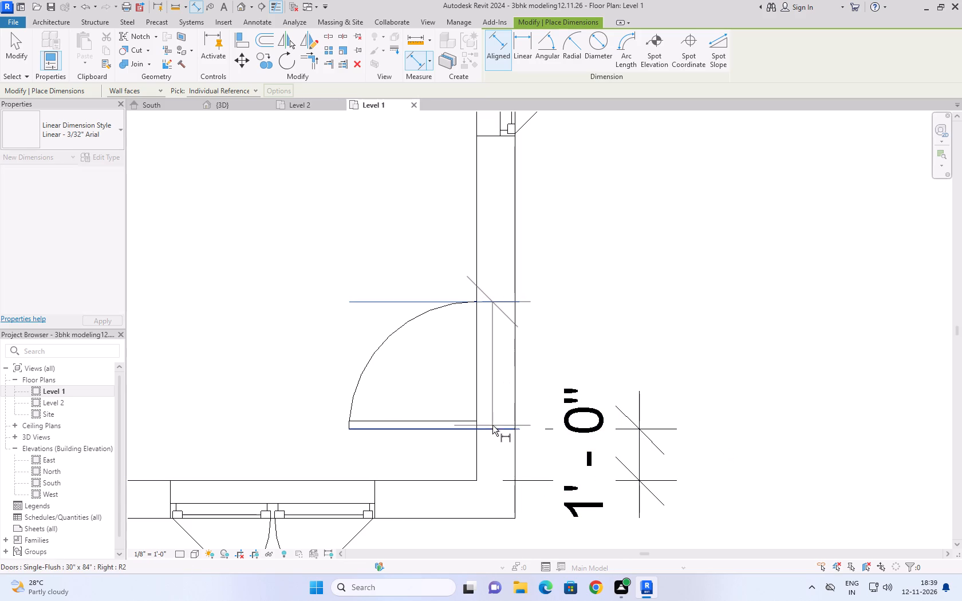
{"action": "left_click", "coordinate": [494, 429]}
{"action": "left_click", "coordinate": [734, 426]}
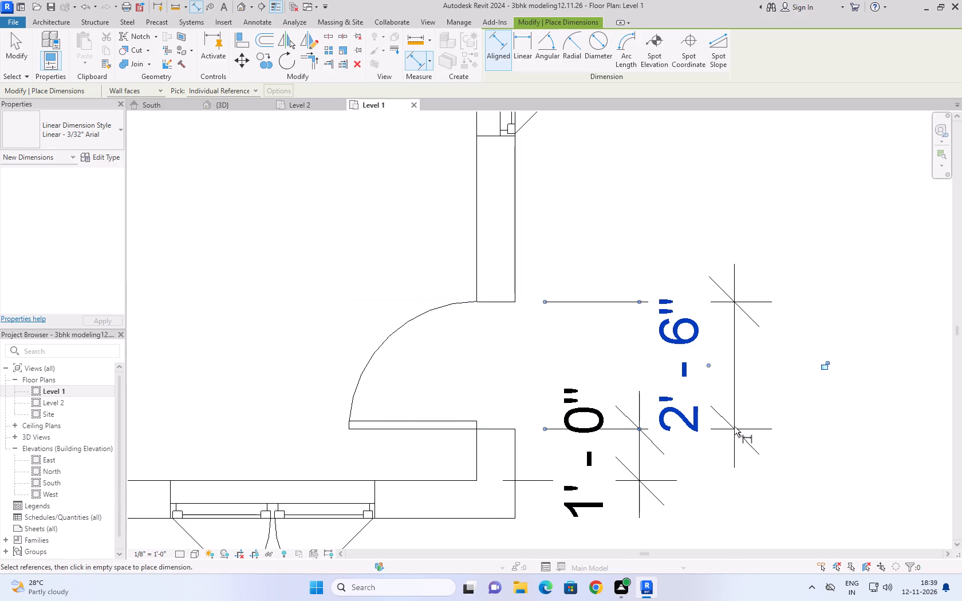
Dimension the east wall between the door's north jamb and the south edge of the casement window above it.
{"action": "scroll", "coordinate": [775, 473], "scroll_direction": "down", "scroll_amount": 4}
{"action": "middle_click_drag", "start_coordinate": [690, 310], "coordinate": [581, 399]}
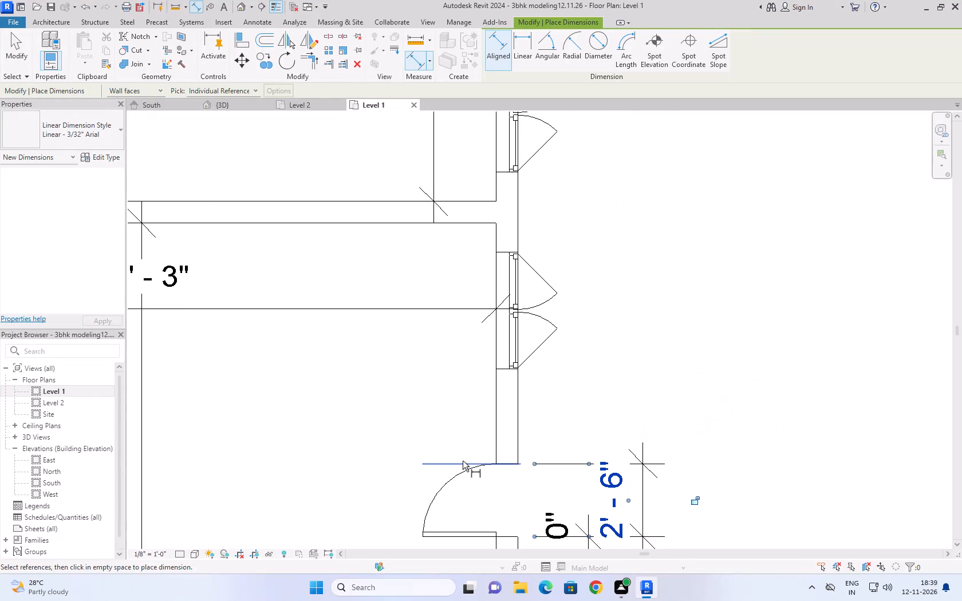
{"action": "left_click", "coordinate": [510, 462]}
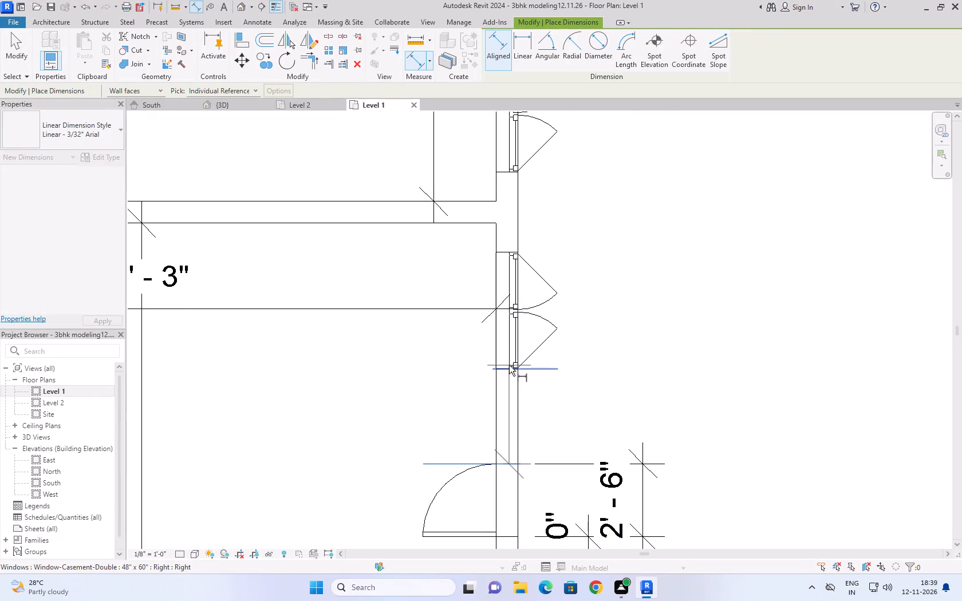
{"action": "left_click", "coordinate": [509, 370]}
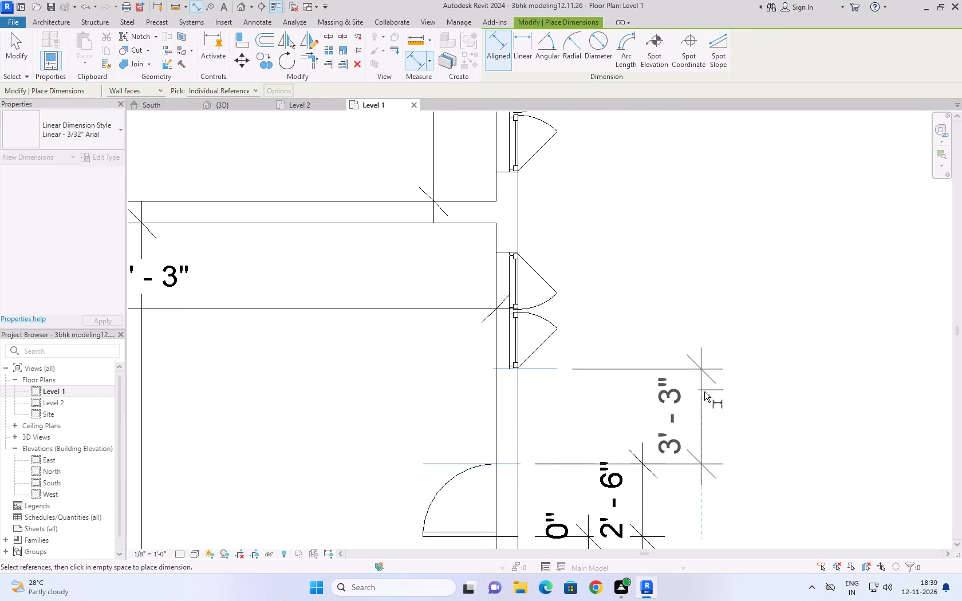
{"action": "left_click", "coordinate": [704, 392]}
Dimension from the southern east window's north edge to the south face of the partition between the two east rooms.
{"action": "middle_click_drag", "start_coordinate": [657, 334], "coordinate": [518, 432]}
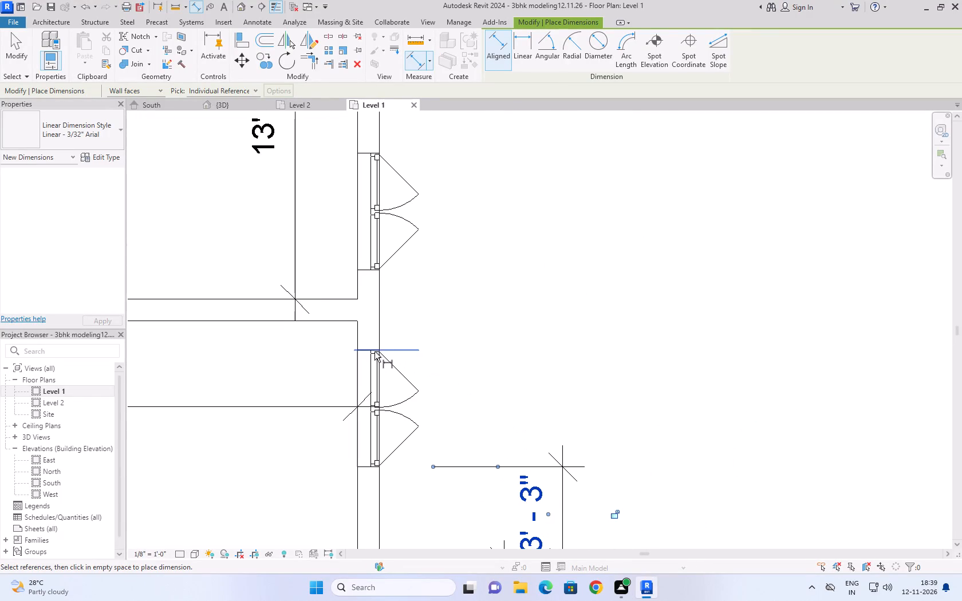
{"action": "left_click", "coordinate": [373, 350]}
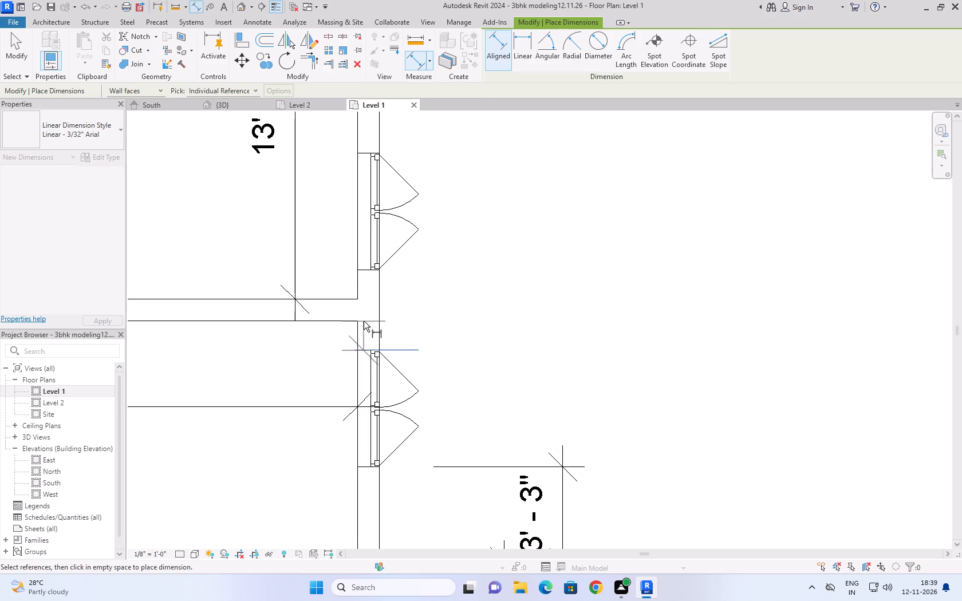
{"action": "left_click", "coordinate": [364, 321]}
{"action": "left_click", "coordinate": [365, 350]}
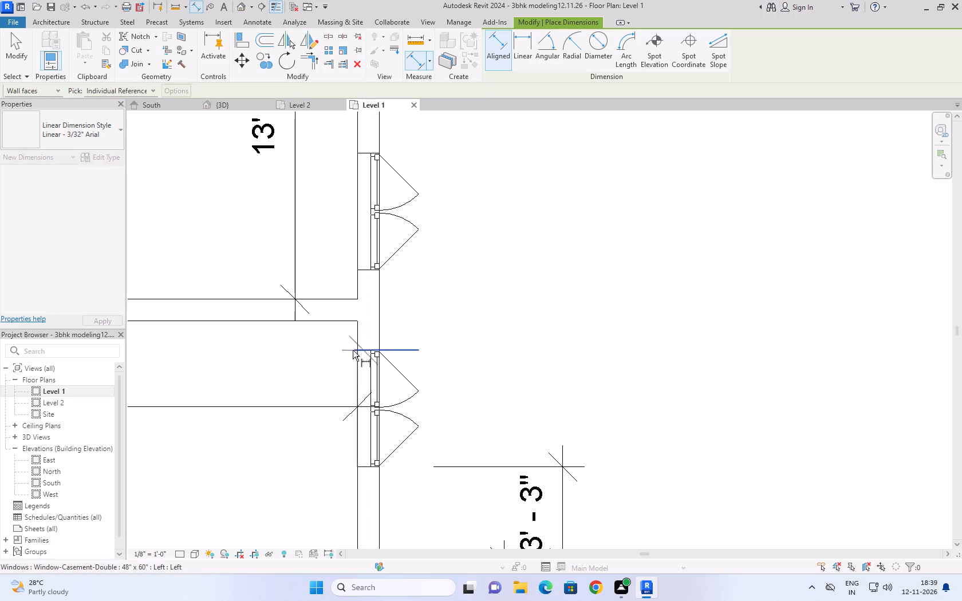
{"action": "left_click", "coordinate": [340, 320]}
{"action": "left_click", "coordinate": [562, 316]}
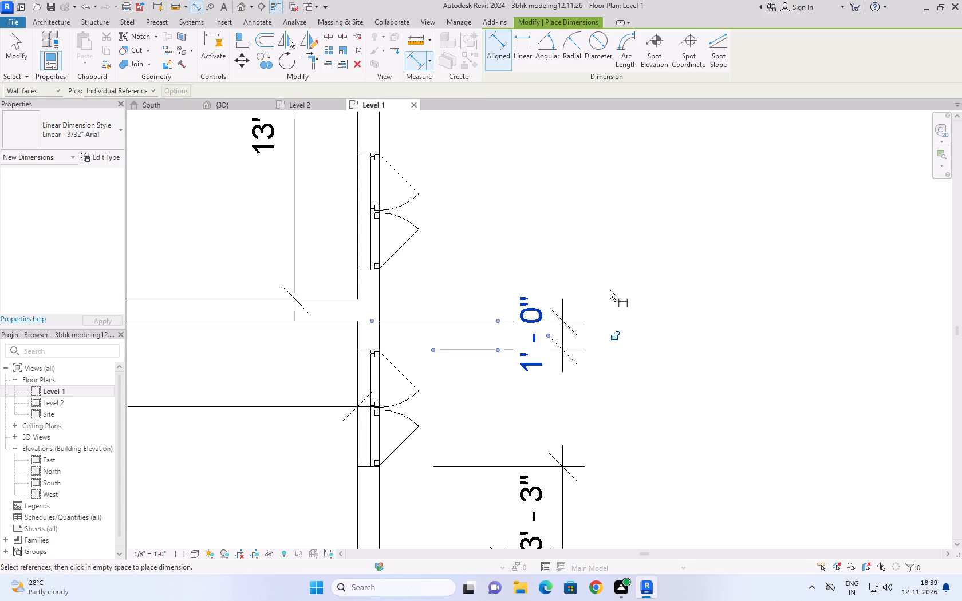
Dimension from the partition's north face to the south edge of the northeast room's east window.
{"action": "scroll", "coordinate": [617, 283], "scroll_direction": "down", "scroll_amount": 4}
{"action": "scroll", "coordinate": [547, 333], "scroll_direction": "up", "scroll_amount": 6}
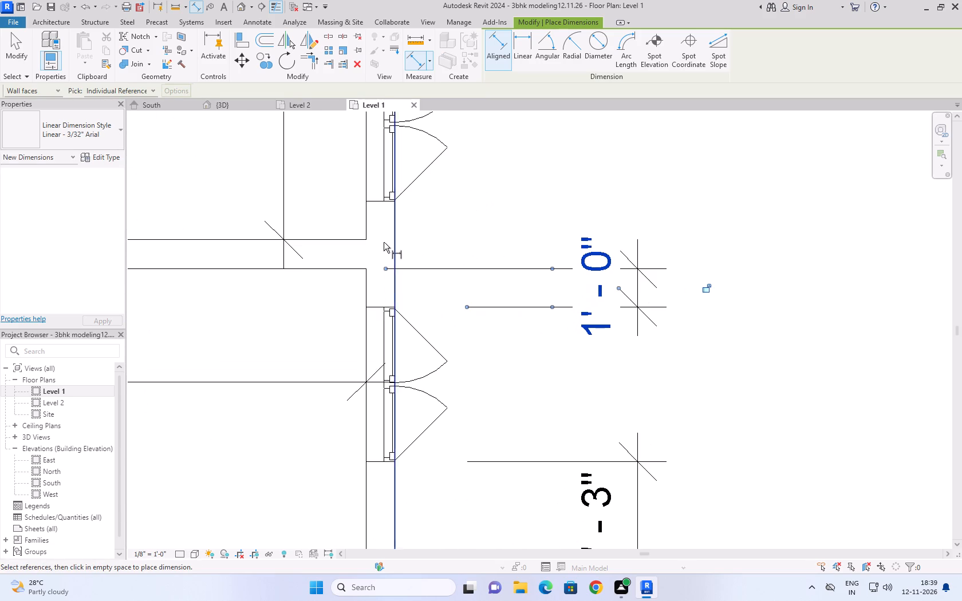
{"action": "left_click", "coordinate": [353, 238]}
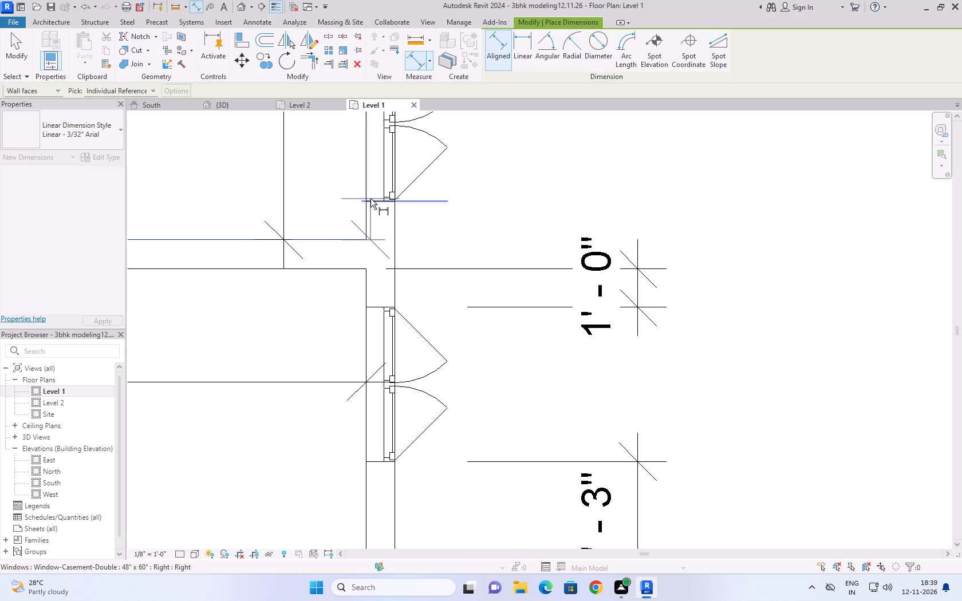
{"action": "left_click", "coordinate": [372, 203]}
{"action": "left_click", "coordinate": [743, 187]}
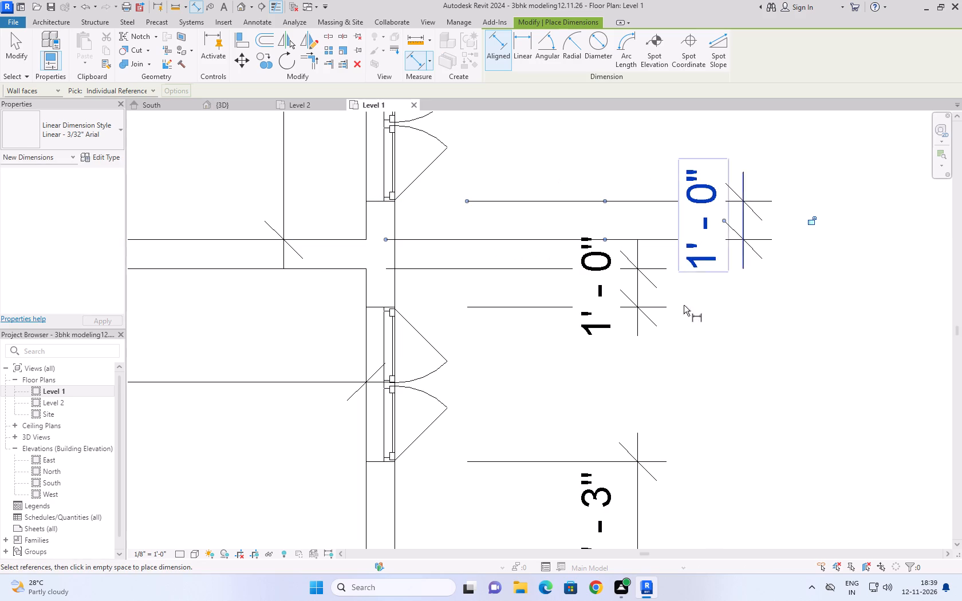
Dimension from the northeast room's east window's north edge to the inner face of the north wall.
{"action": "scroll", "coordinate": [632, 409], "scroll_direction": "down", "scroll_amount": 8}
{"action": "middle_click_drag", "start_coordinate": [709, 422], "coordinate": [487, 461]}
{"action": "scroll", "coordinate": [383, 351], "scroll_direction": "up", "scroll_amount": 2}
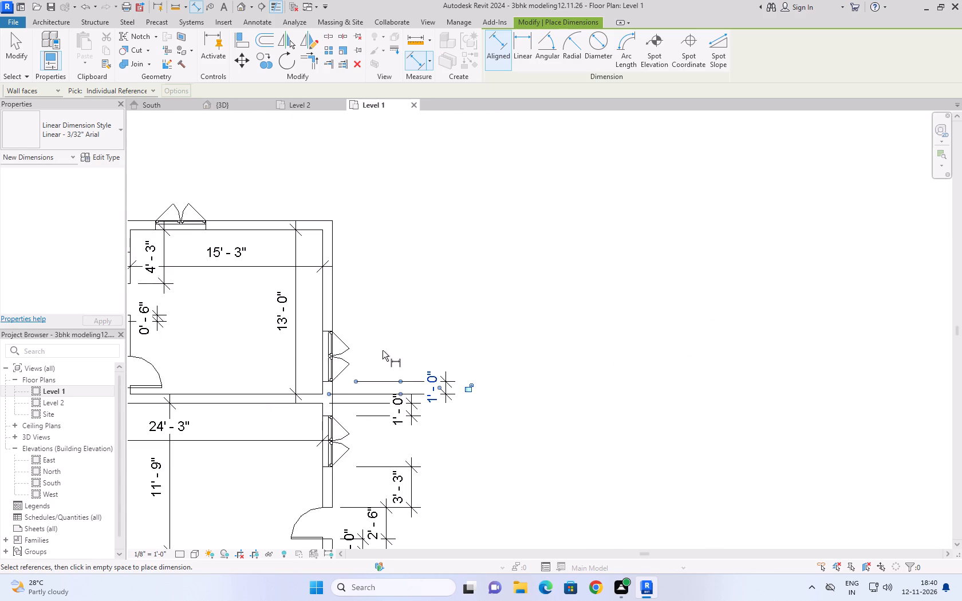
{"action": "scroll", "coordinate": [383, 350], "scroll_direction": "up", "scroll_amount": 2}
{"action": "left_click", "coordinate": [297, 315]}
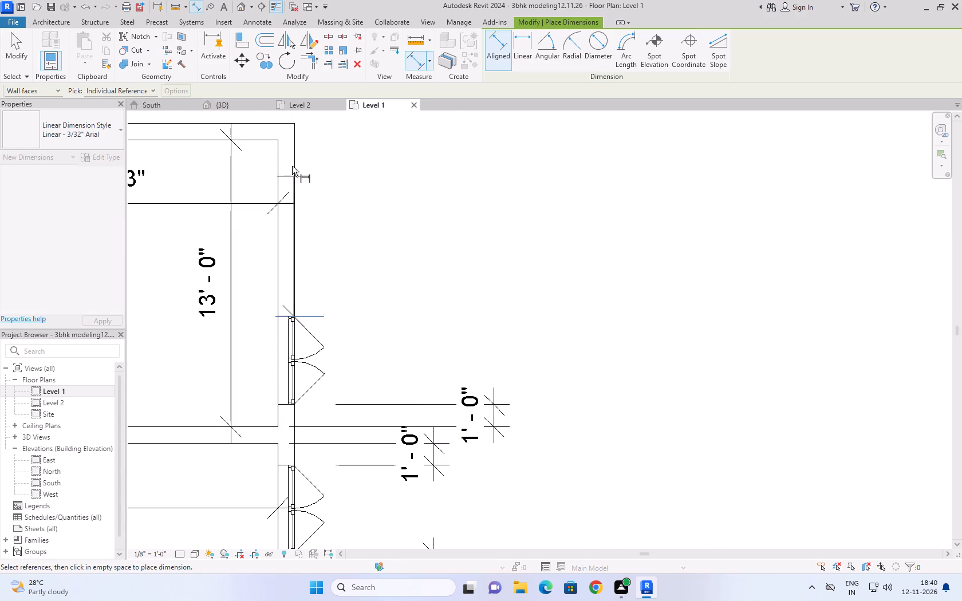
{"action": "left_click", "coordinate": [278, 141]}
{"action": "left_click", "coordinate": [441, 162]}
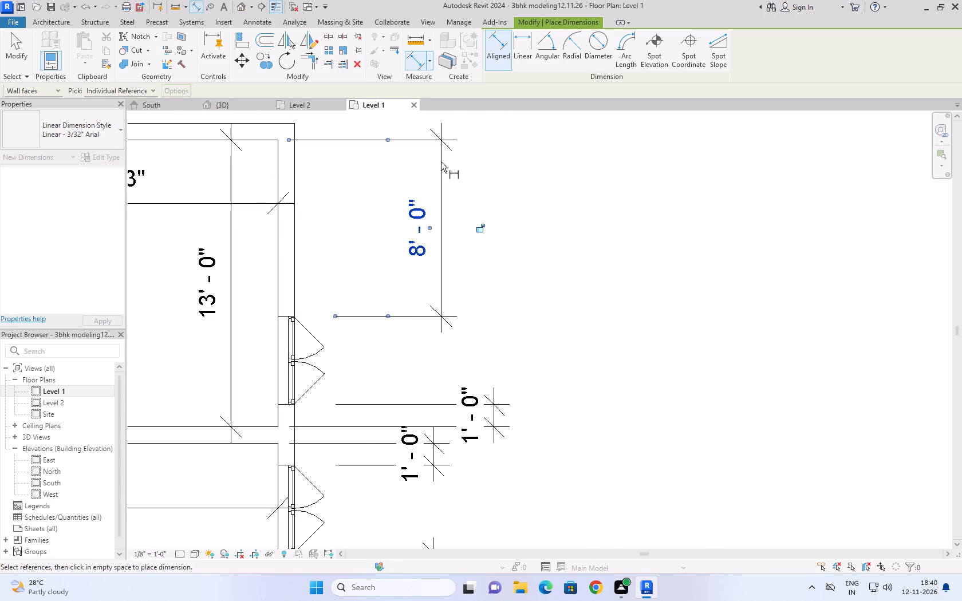
Dimension the south exterior wall's thickness between its inner and outer faces, between the large room's two south windows.
{"action": "scroll", "coordinate": [573, 302], "scroll_direction": "down", "scroll_amount": 6}
{"action": "scroll", "coordinate": [370, 300], "scroll_direction": "down", "scroll_amount": 2}
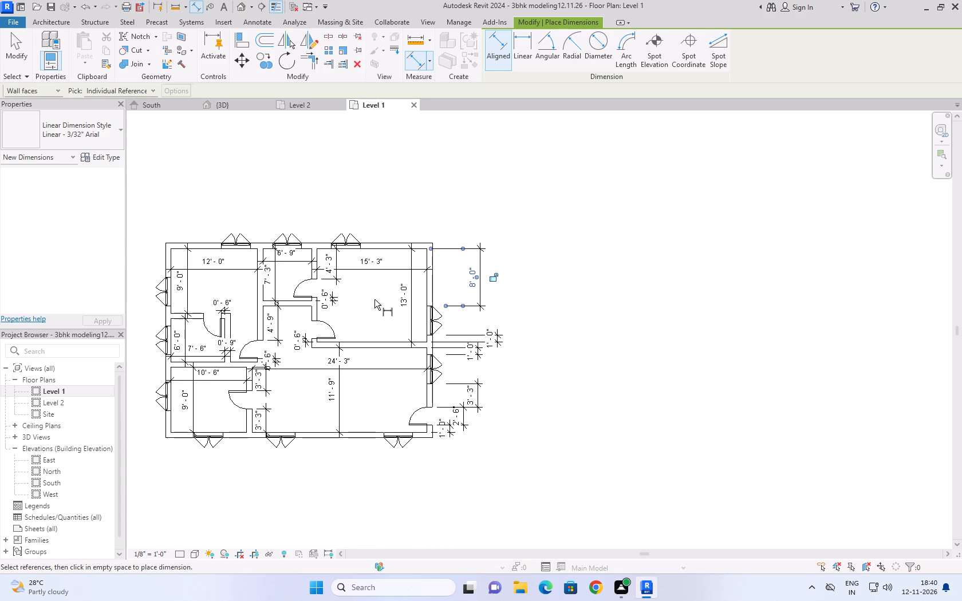
{"action": "scroll", "coordinate": [294, 279], "scroll_direction": "up", "scroll_amount": 3}
{"action": "scroll", "coordinate": [401, 234], "scroll_direction": "down", "scroll_amount": 3}
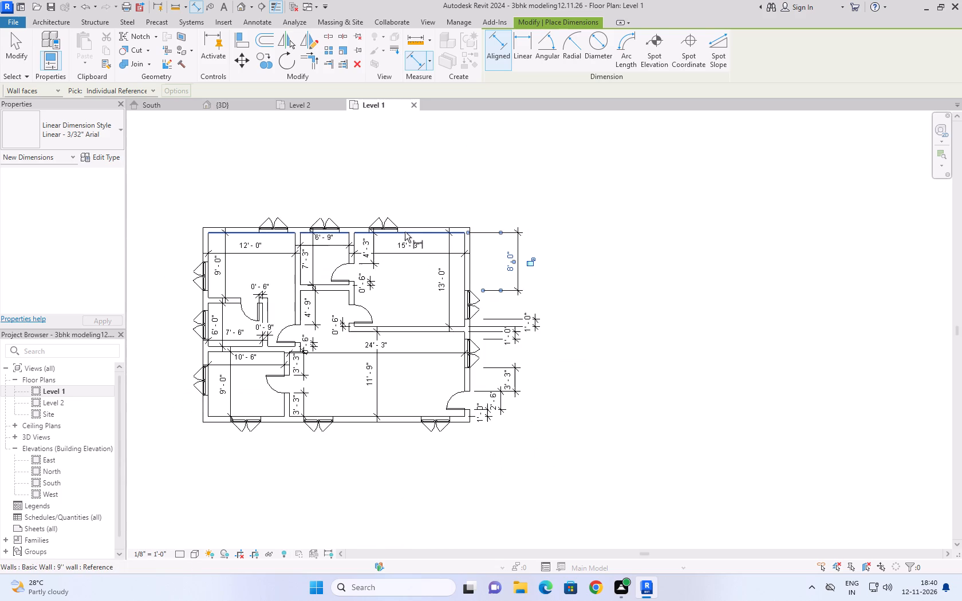
{"action": "scroll", "coordinate": [188, 403], "scroll_direction": "up", "scroll_amount": 4}
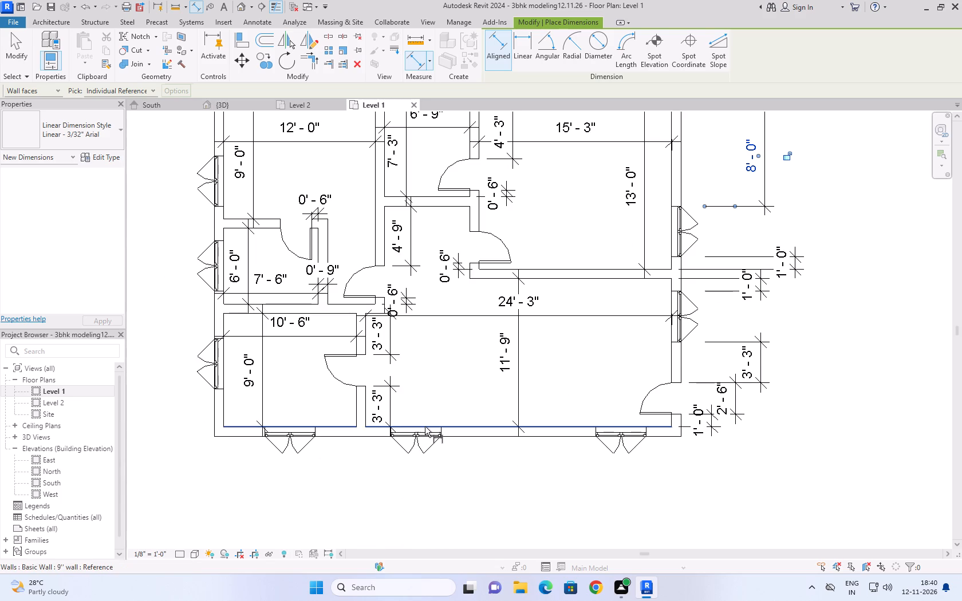
{"action": "middle_click_drag", "start_coordinate": [514, 456], "coordinate": [326, 468]}
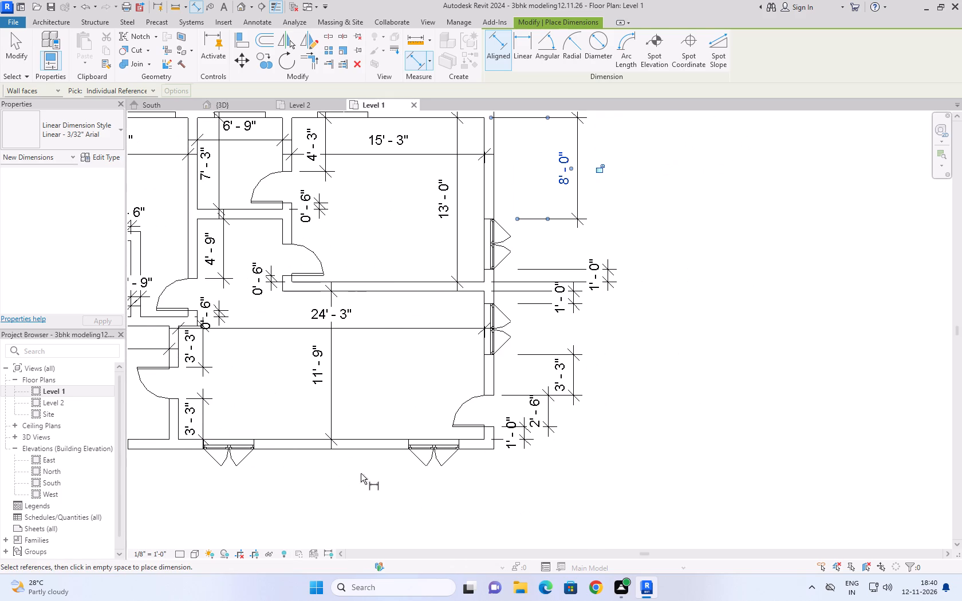
{"action": "left_click", "coordinate": [350, 438]}
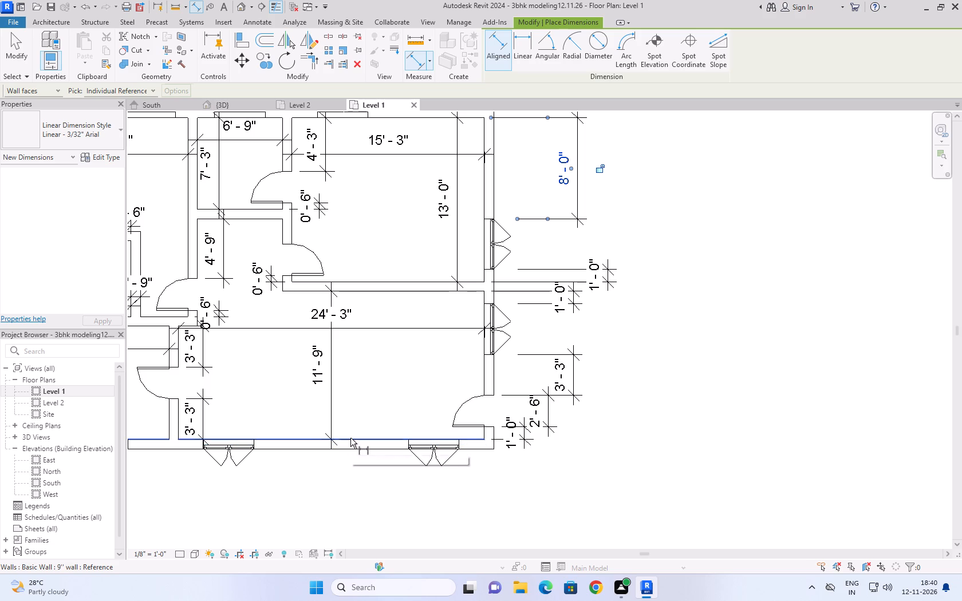
{"action": "left_click", "coordinate": [352, 449]}
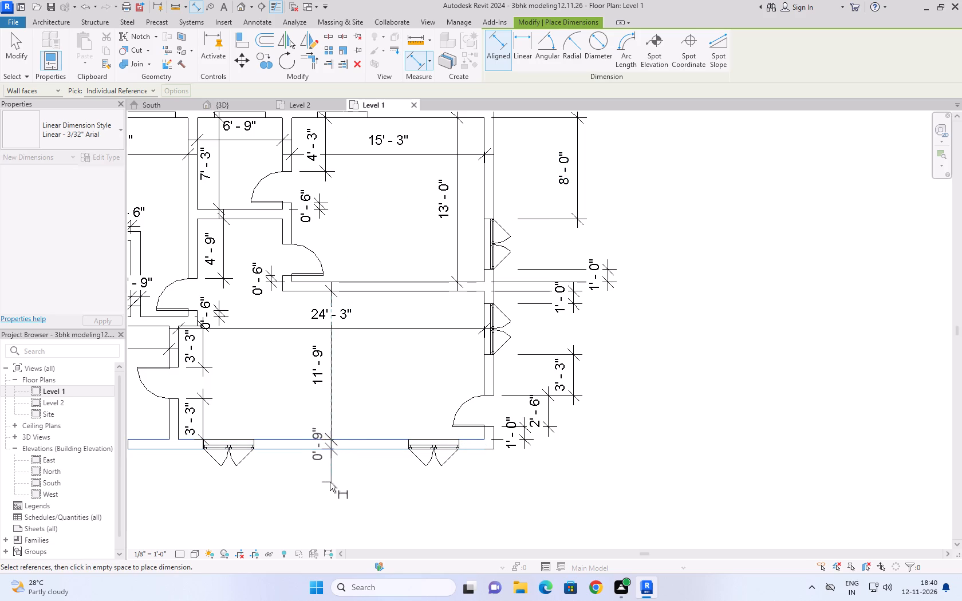
{"action": "left_click", "coordinate": [312, 476]}
{"action": "scroll", "coordinate": [352, 485], "scroll_direction": "down", "scroll_amount": 3}
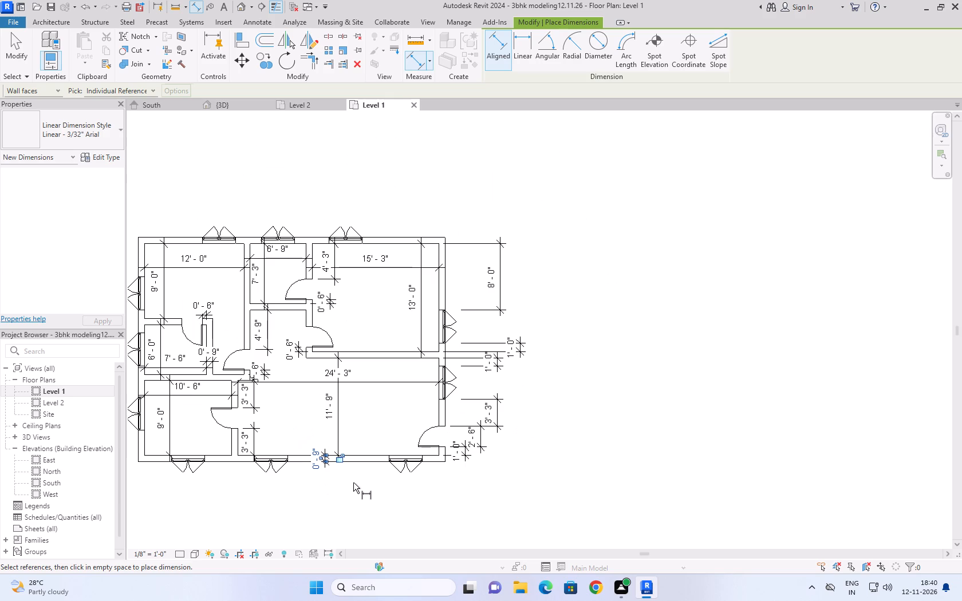
{"action": "scroll", "coordinate": [516, 402], "scroll_direction": "down", "scroll_amount": 4}
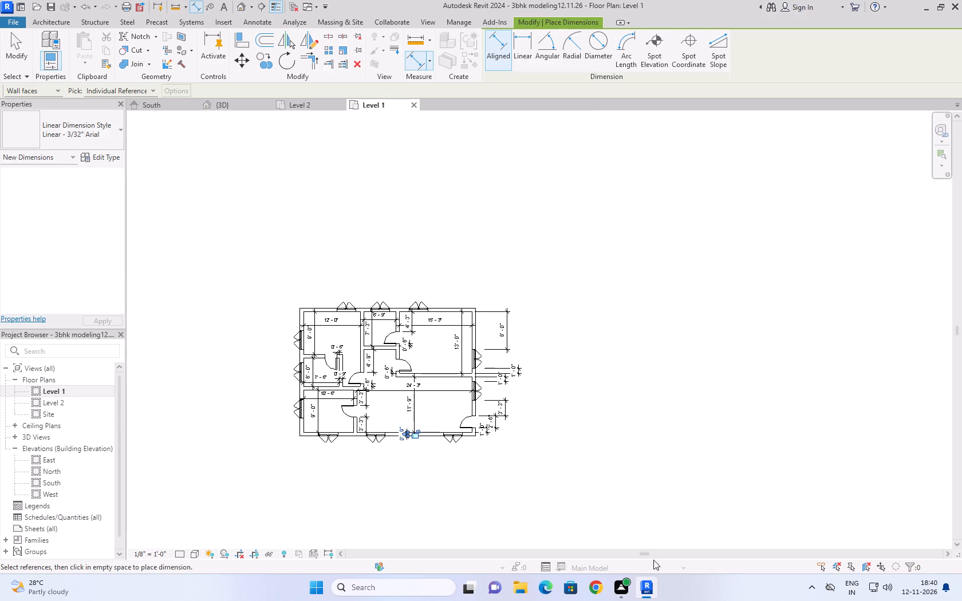
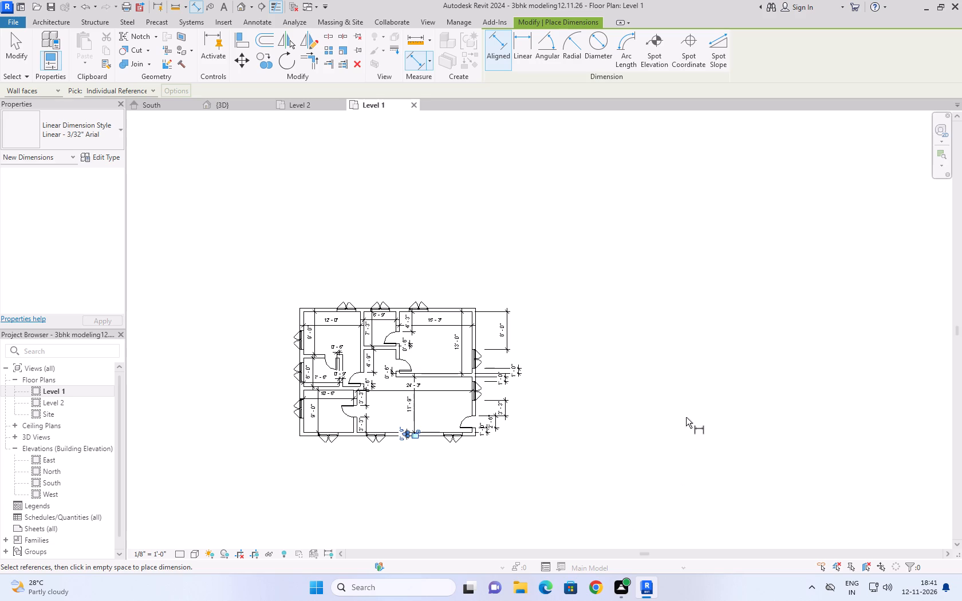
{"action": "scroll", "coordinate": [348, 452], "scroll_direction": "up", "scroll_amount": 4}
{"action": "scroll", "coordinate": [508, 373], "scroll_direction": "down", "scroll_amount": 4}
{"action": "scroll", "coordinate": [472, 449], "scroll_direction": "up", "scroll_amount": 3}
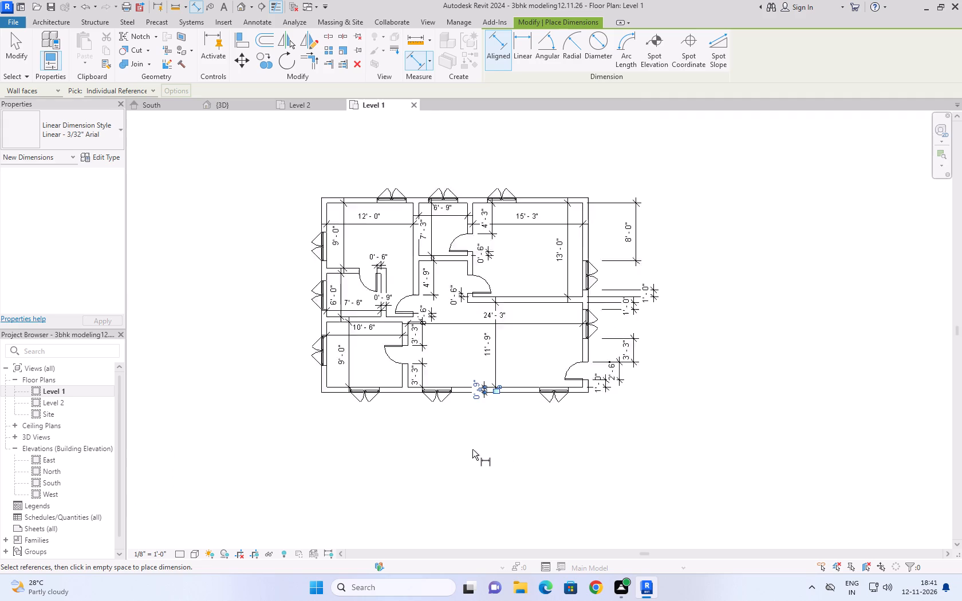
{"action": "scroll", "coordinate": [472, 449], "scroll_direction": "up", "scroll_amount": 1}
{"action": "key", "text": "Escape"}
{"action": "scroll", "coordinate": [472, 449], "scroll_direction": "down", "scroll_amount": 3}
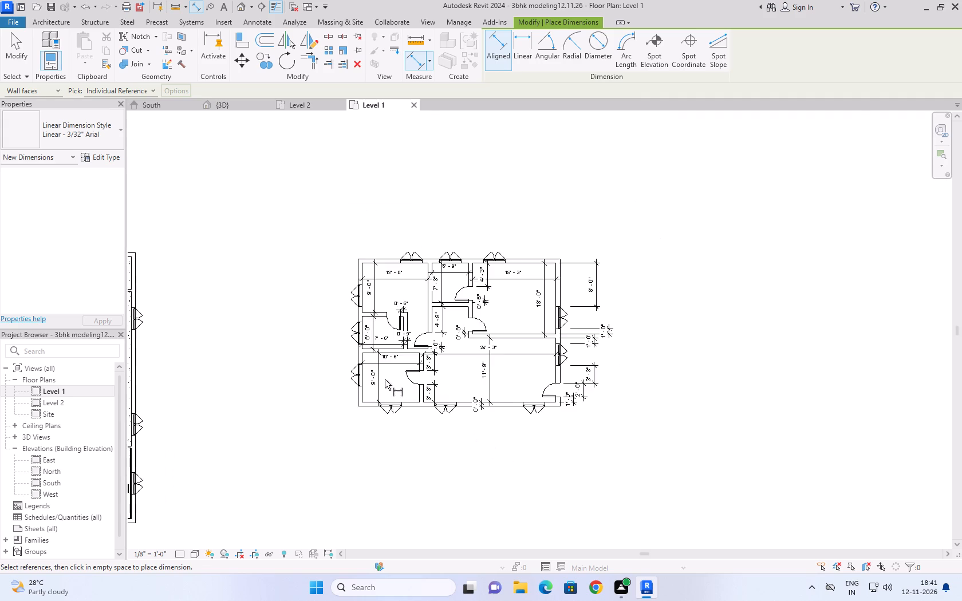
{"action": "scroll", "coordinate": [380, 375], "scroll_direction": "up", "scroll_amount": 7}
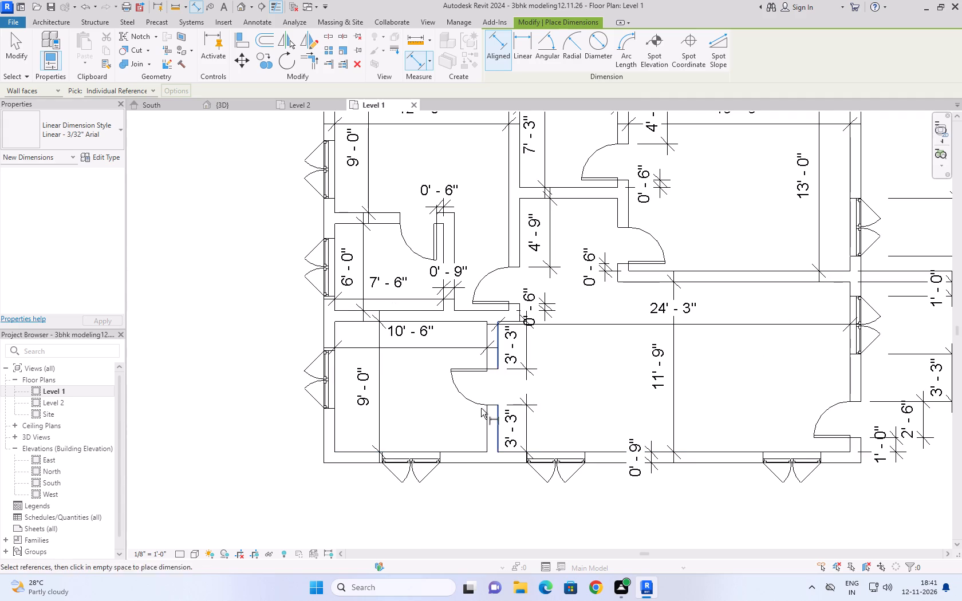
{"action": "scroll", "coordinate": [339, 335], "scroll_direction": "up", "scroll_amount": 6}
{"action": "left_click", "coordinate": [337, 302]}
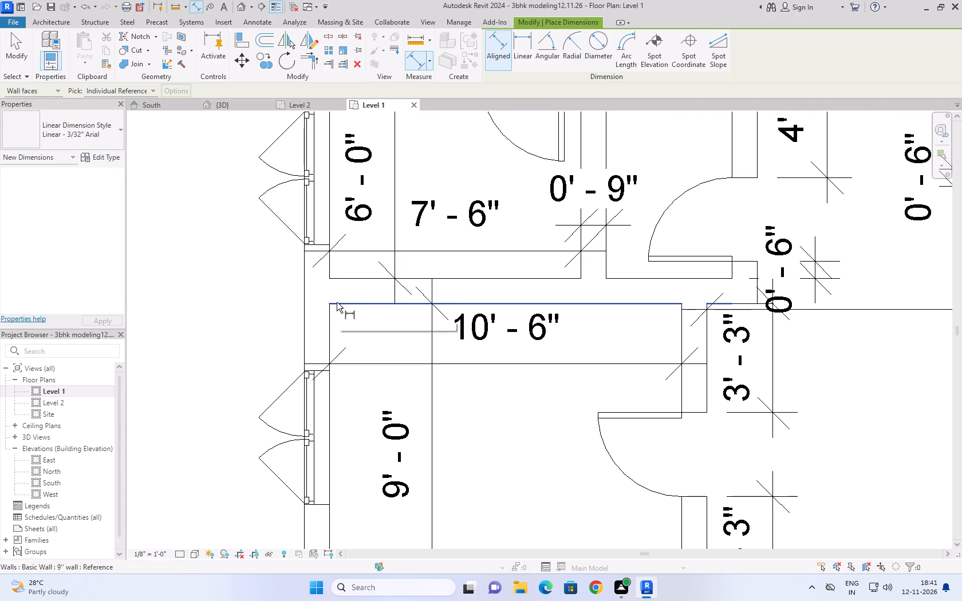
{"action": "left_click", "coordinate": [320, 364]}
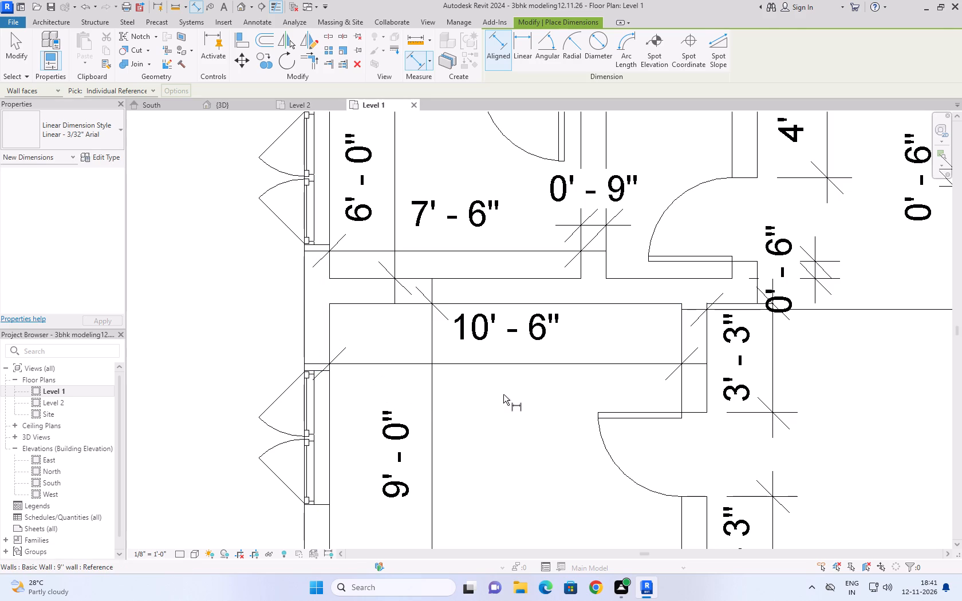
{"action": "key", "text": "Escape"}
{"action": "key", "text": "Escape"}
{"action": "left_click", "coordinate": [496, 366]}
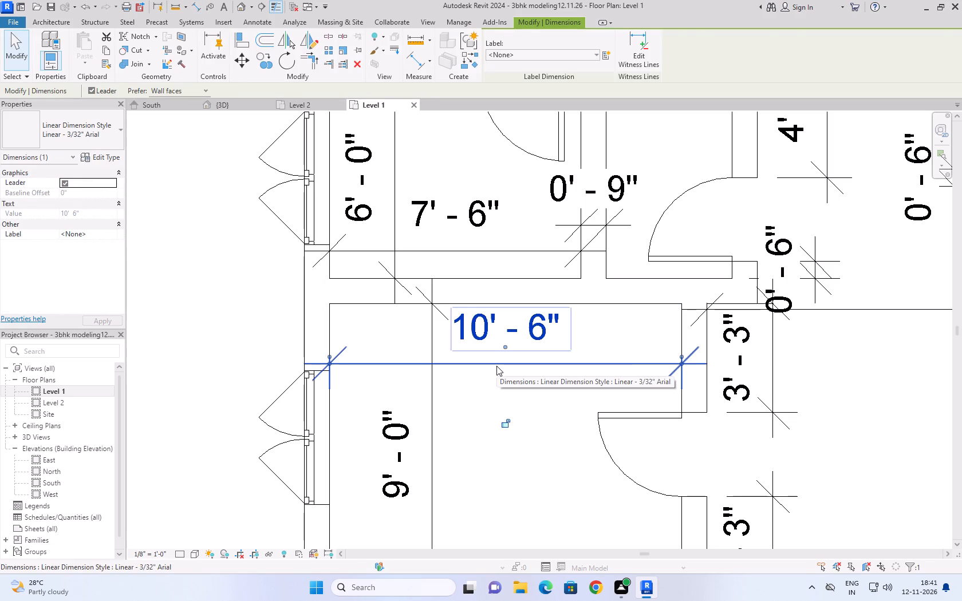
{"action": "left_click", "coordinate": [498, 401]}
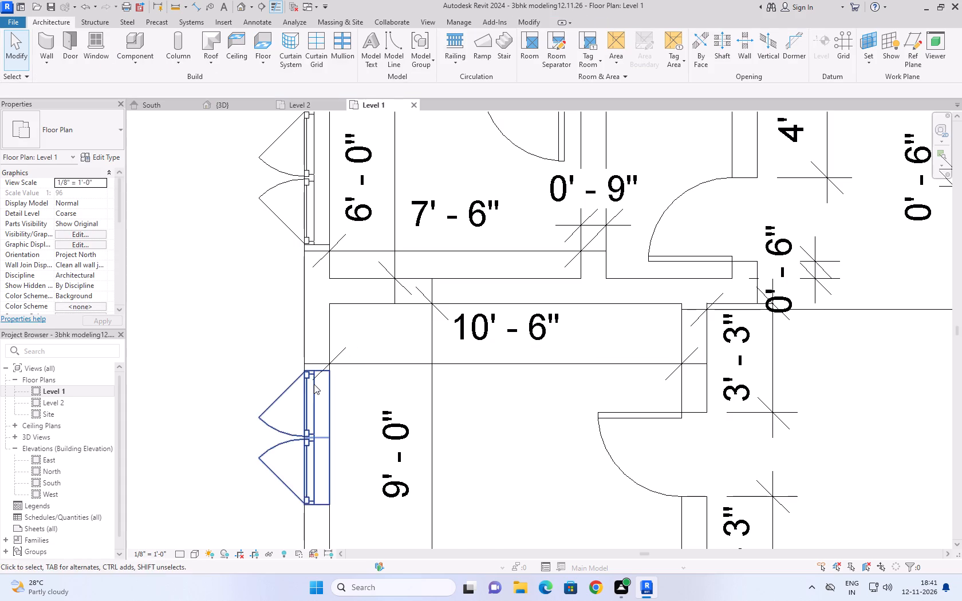
Dimension from the southwest room's west window's north edge to the south face of the partition on that room's north side.
{"action": "scroll", "coordinate": [314, 384], "scroll_direction": "up", "scroll_amount": 4}
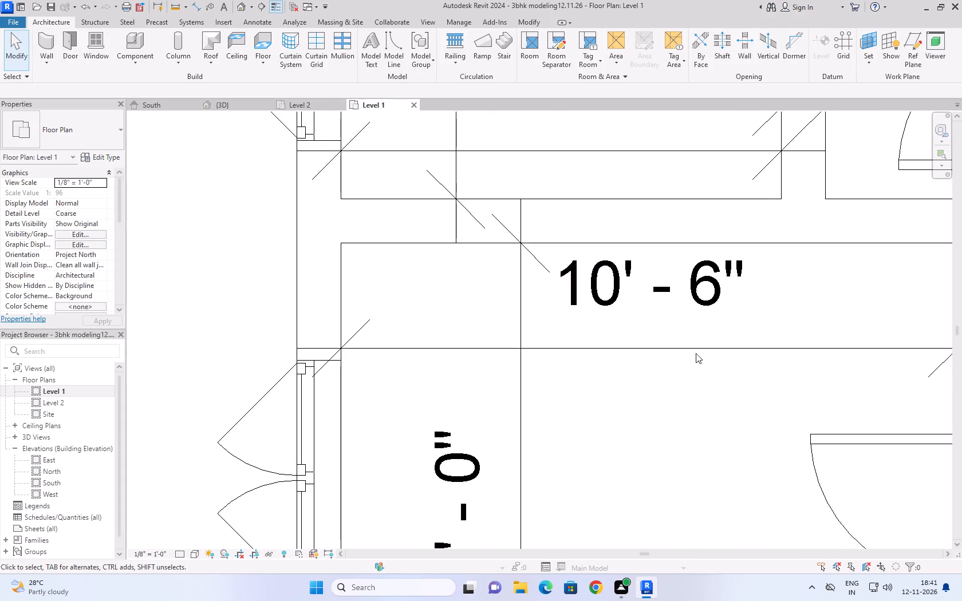
{"action": "type", "text": "di"}
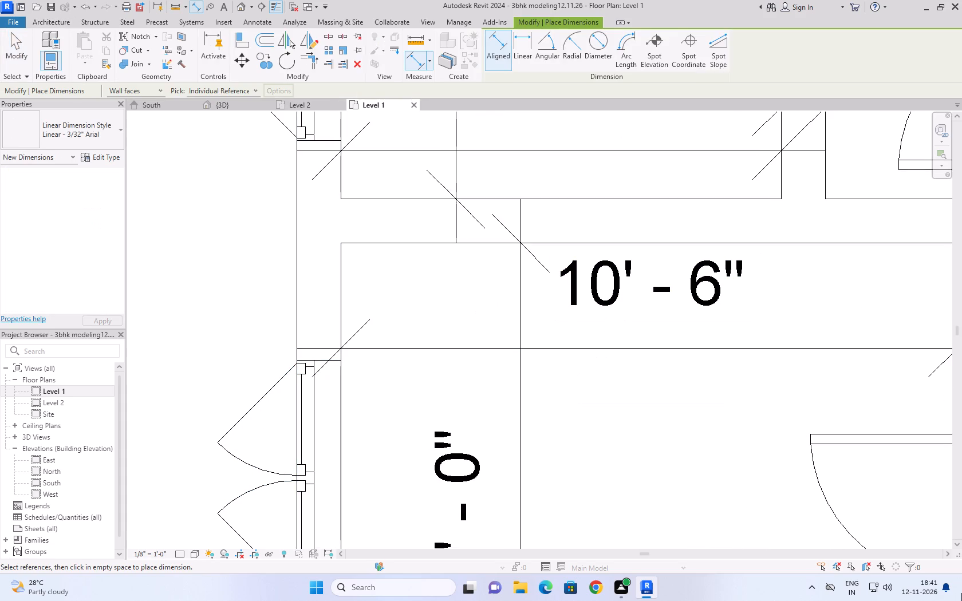
{"action": "left_click", "coordinate": [332, 359]}
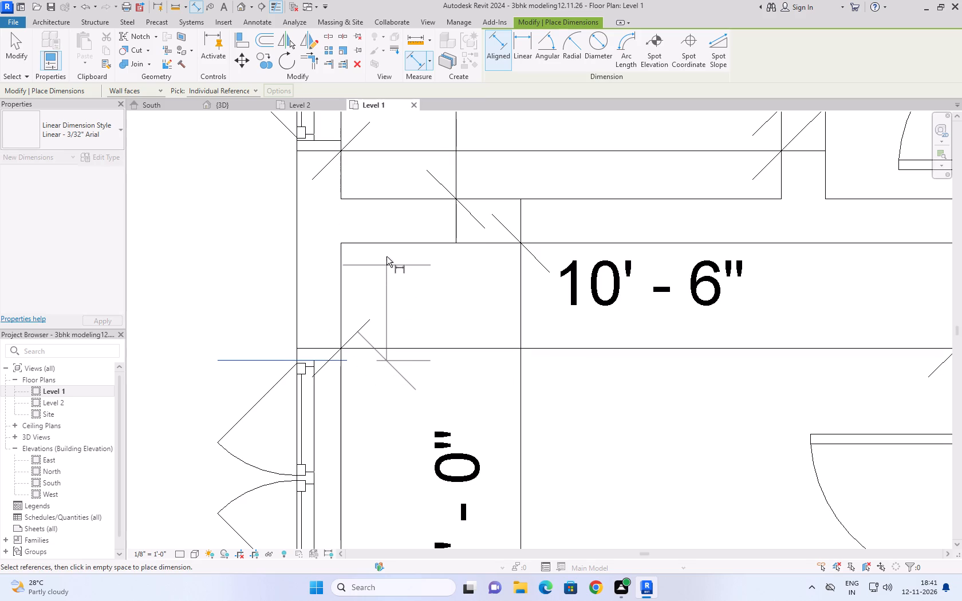
{"action": "left_click", "coordinate": [386, 243]}
{"action": "left_click", "coordinate": [229, 263]}
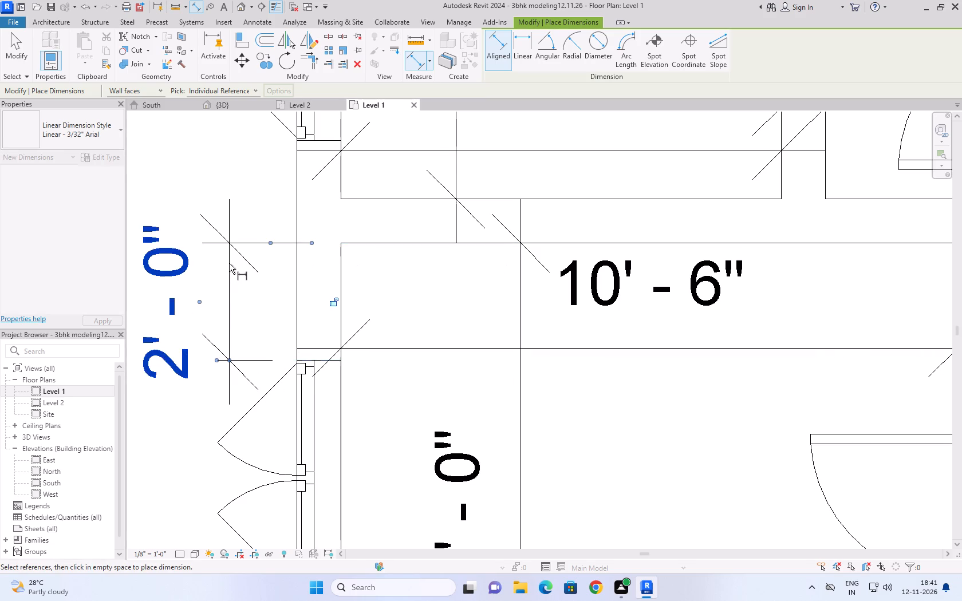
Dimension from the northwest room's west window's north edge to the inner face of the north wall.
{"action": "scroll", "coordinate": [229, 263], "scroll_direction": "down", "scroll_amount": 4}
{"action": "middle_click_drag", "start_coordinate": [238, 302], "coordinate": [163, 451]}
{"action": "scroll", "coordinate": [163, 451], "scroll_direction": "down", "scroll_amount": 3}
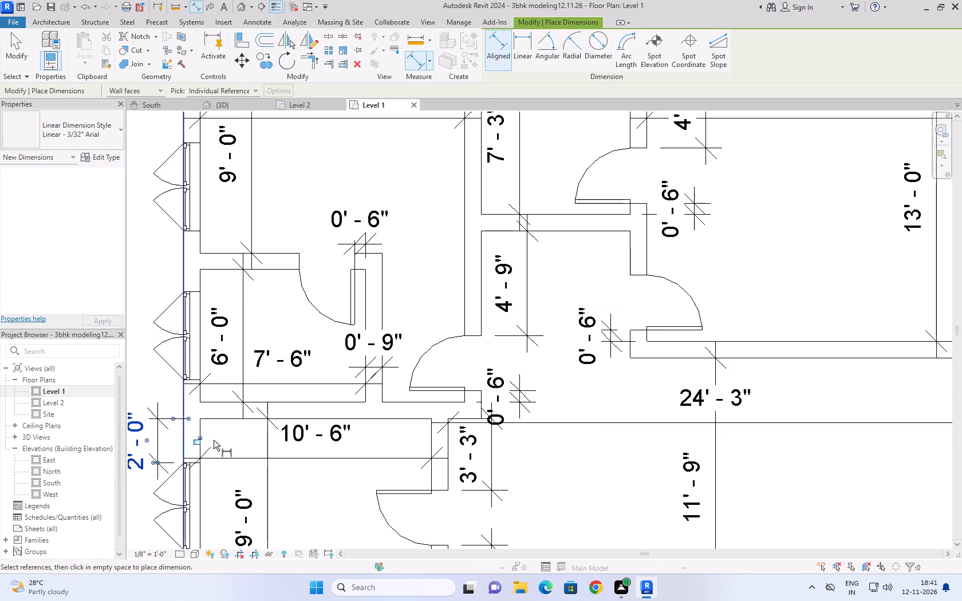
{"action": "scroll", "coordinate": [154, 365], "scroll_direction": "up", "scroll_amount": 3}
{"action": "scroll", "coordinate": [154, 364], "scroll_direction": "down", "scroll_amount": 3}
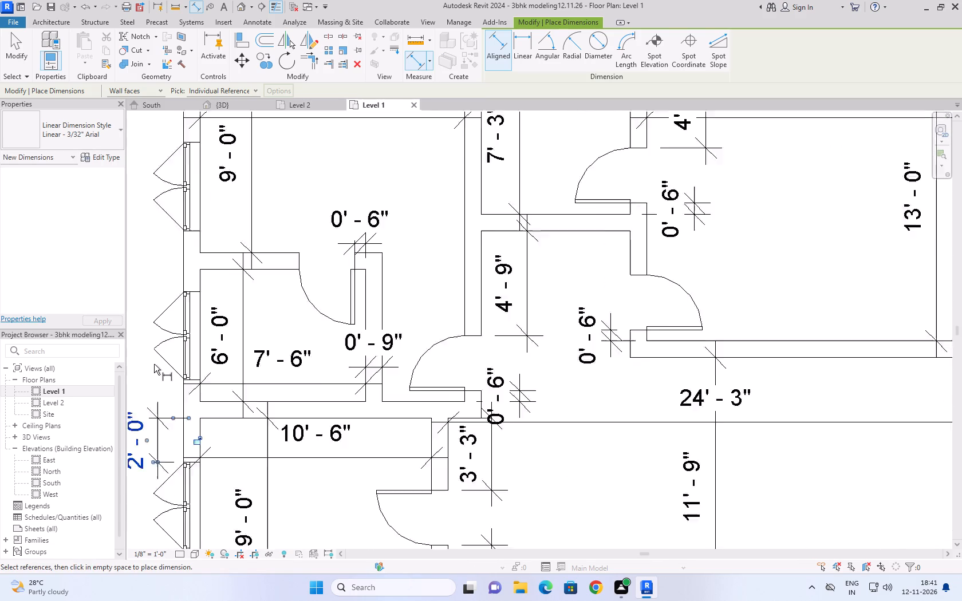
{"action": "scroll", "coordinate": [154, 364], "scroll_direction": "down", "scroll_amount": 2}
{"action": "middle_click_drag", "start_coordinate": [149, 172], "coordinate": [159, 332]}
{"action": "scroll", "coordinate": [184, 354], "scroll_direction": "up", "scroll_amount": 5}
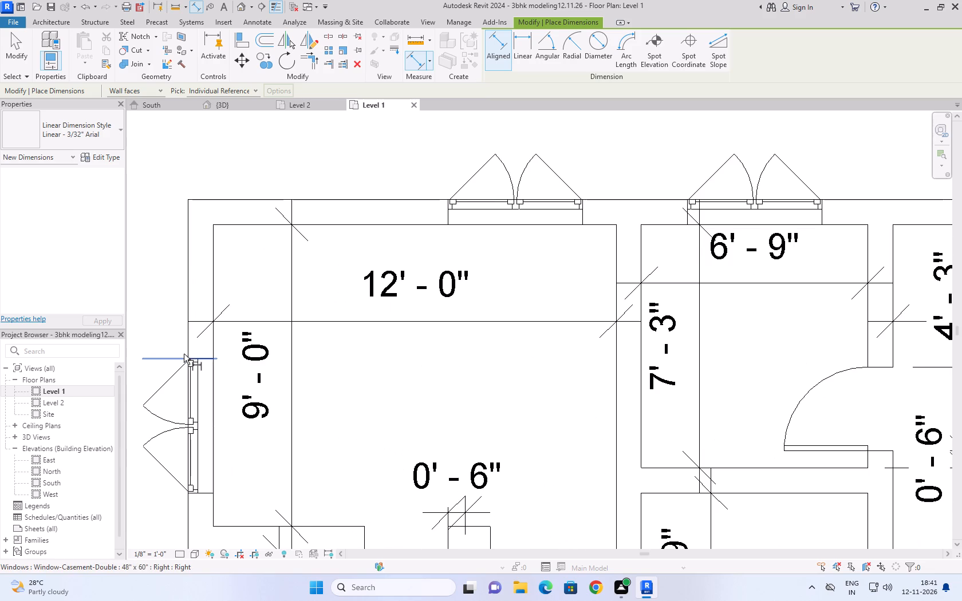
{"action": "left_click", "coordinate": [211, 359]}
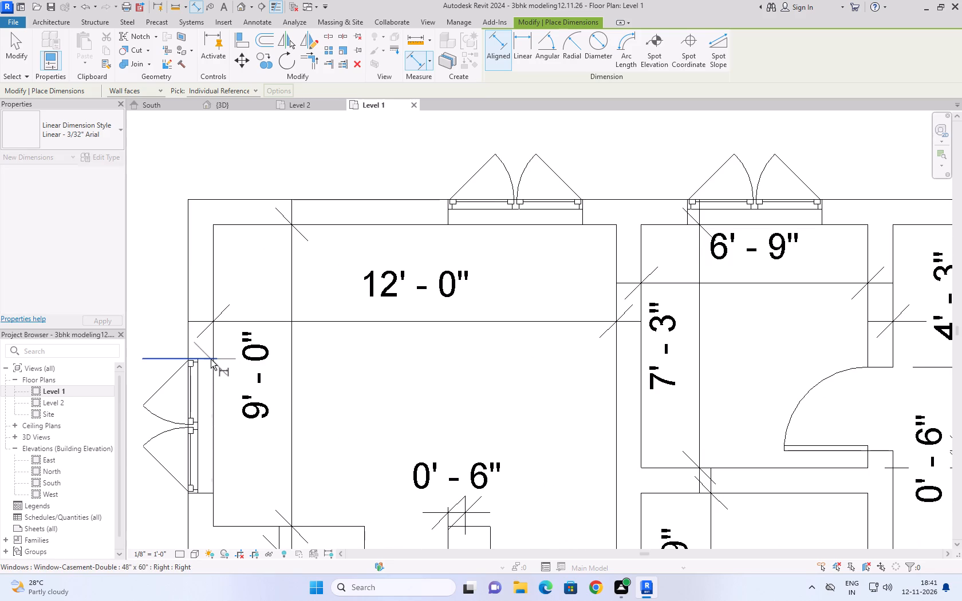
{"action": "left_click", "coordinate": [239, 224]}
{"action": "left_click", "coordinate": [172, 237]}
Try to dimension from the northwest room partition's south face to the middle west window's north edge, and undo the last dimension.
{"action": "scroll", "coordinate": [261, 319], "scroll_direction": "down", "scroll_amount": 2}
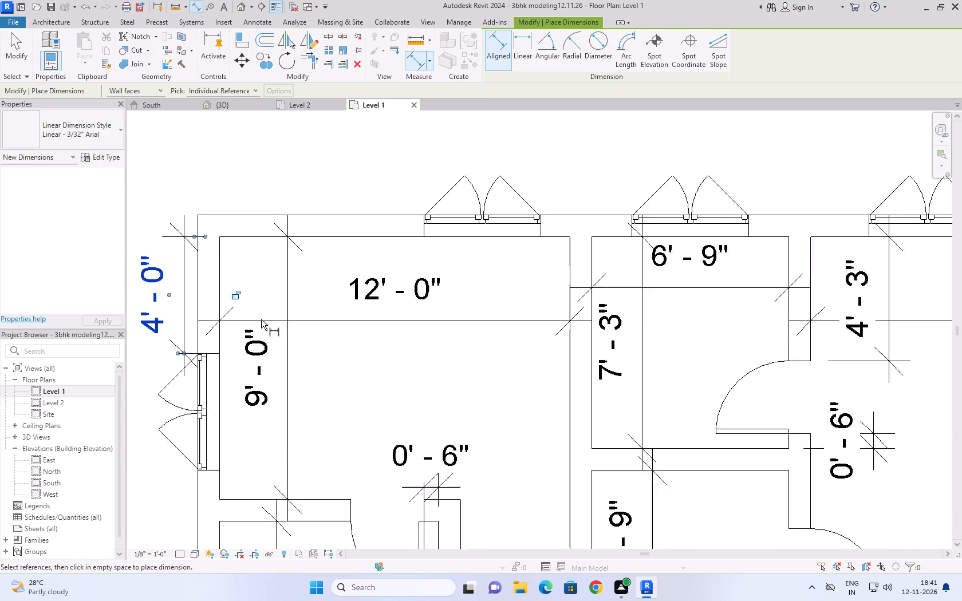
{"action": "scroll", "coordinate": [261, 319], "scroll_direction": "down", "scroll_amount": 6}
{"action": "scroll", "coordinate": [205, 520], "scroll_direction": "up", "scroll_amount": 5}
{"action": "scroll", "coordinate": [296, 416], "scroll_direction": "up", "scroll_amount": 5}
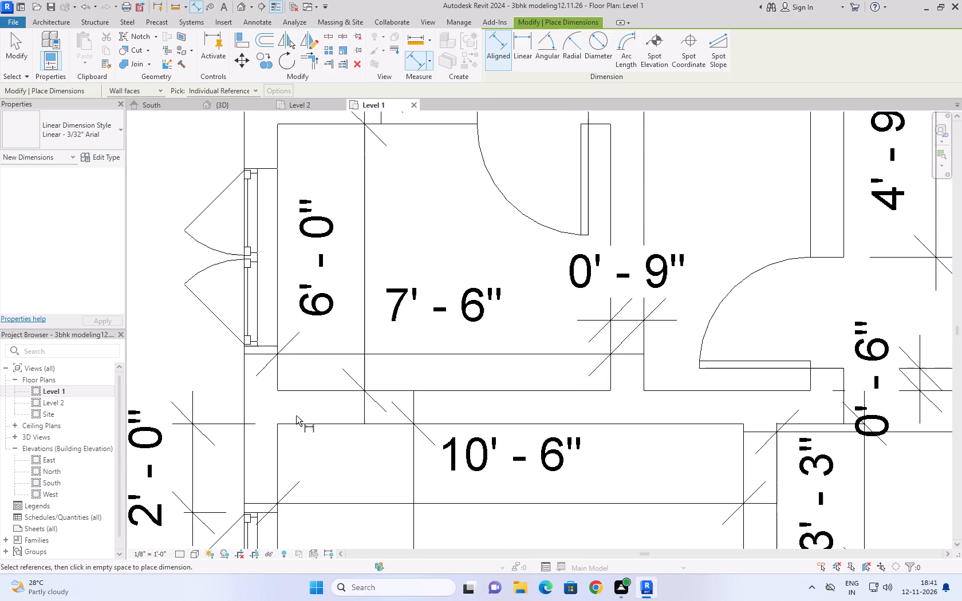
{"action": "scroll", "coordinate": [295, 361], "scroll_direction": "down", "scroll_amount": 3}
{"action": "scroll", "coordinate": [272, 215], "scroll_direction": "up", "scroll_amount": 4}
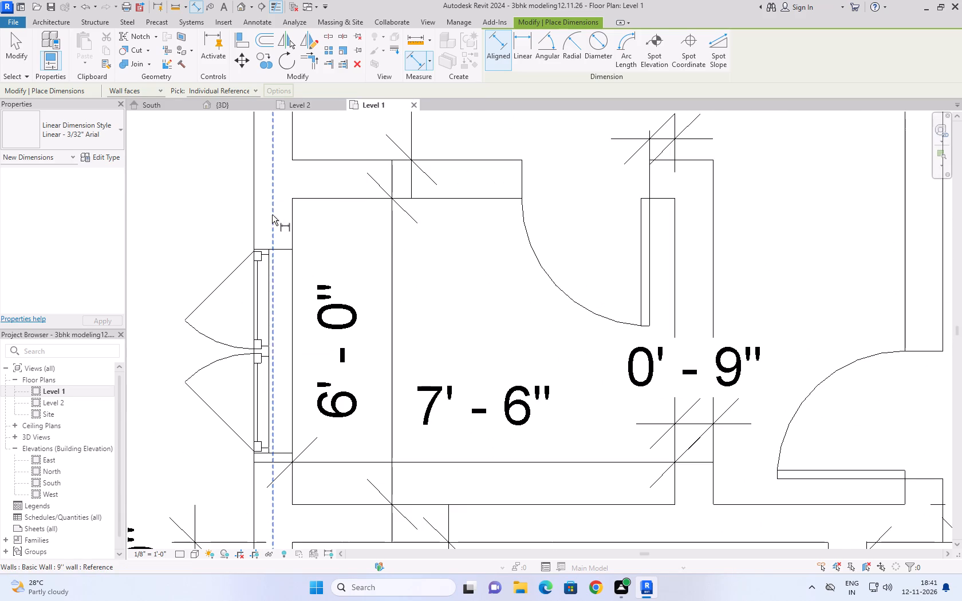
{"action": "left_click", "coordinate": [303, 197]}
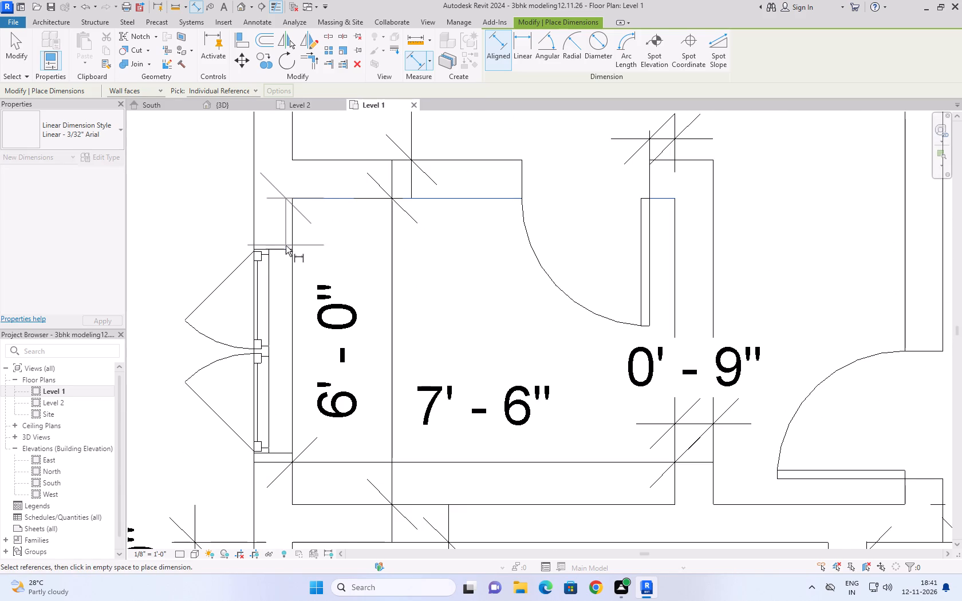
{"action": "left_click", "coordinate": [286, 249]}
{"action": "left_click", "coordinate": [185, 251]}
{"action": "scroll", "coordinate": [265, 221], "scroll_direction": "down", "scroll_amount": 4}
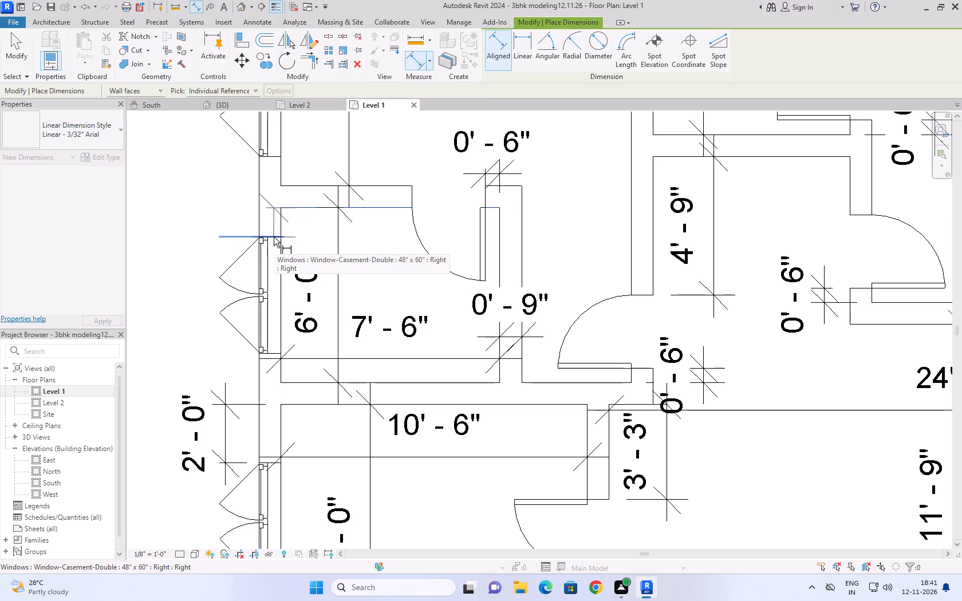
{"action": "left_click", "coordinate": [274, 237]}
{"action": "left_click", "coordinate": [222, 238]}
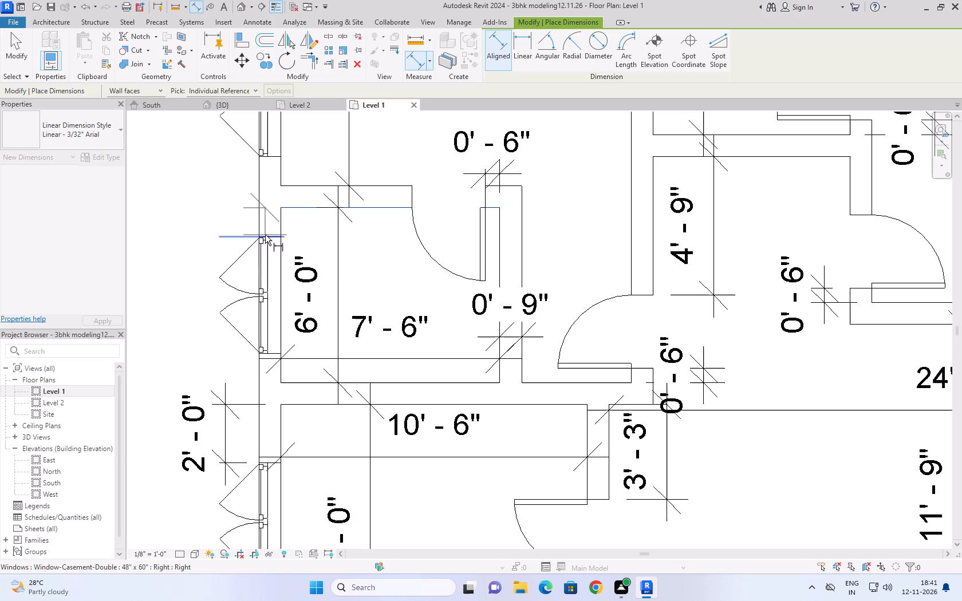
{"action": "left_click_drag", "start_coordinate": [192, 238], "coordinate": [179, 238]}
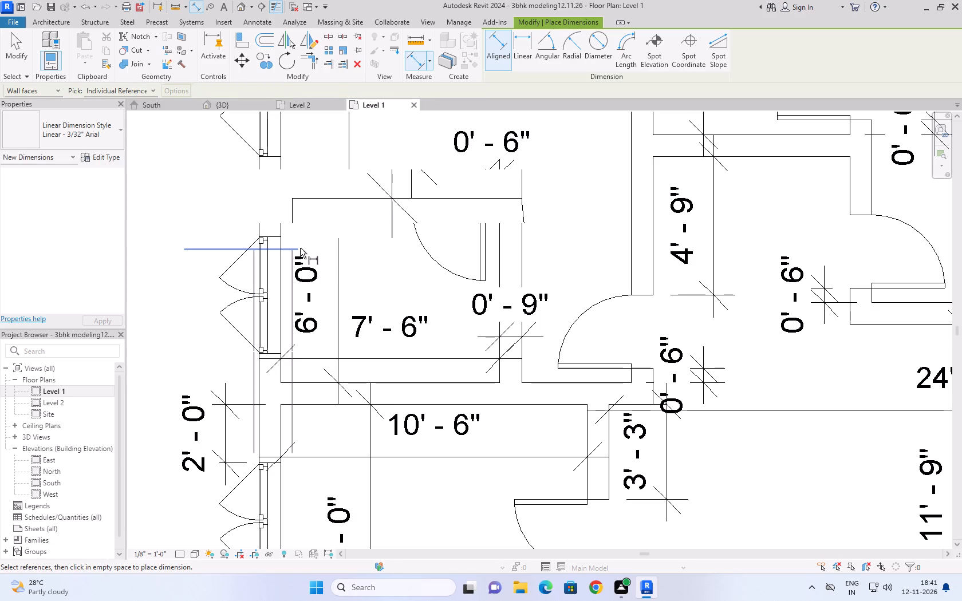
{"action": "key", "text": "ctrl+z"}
Dimension from the north wall's inner face to the north edge of the northwest room's west window, outside the west wall.
{"action": "scroll", "coordinate": [283, 260], "scroll_direction": "down", "scroll_amount": 4}
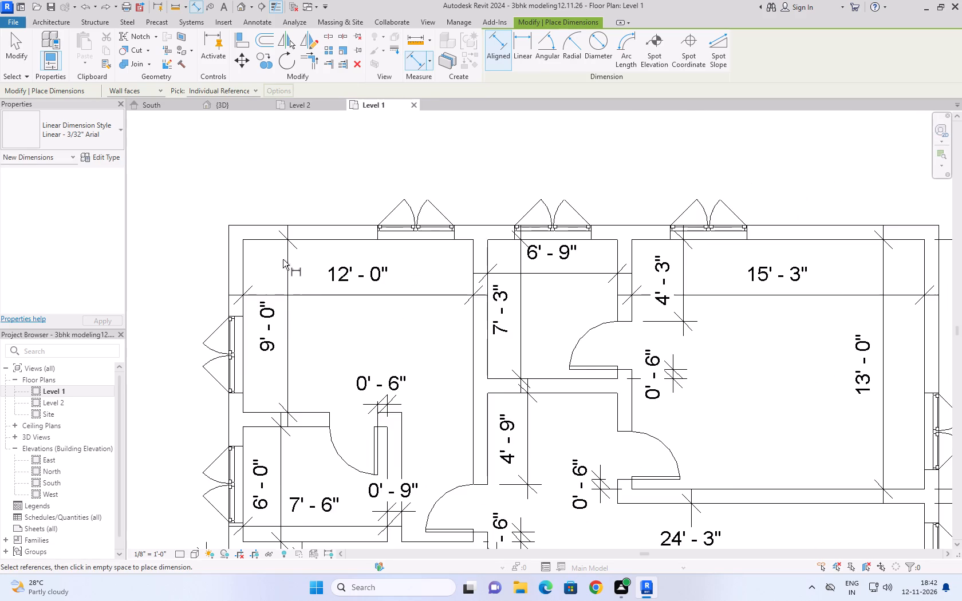
{"action": "scroll", "coordinate": [320, 295], "scroll_direction": "down", "scroll_amount": 2}
{"action": "scroll", "coordinate": [270, 310], "scroll_direction": "up", "scroll_amount": 2}
{"action": "scroll", "coordinate": [289, 255], "scroll_direction": "down", "scroll_amount": 2}
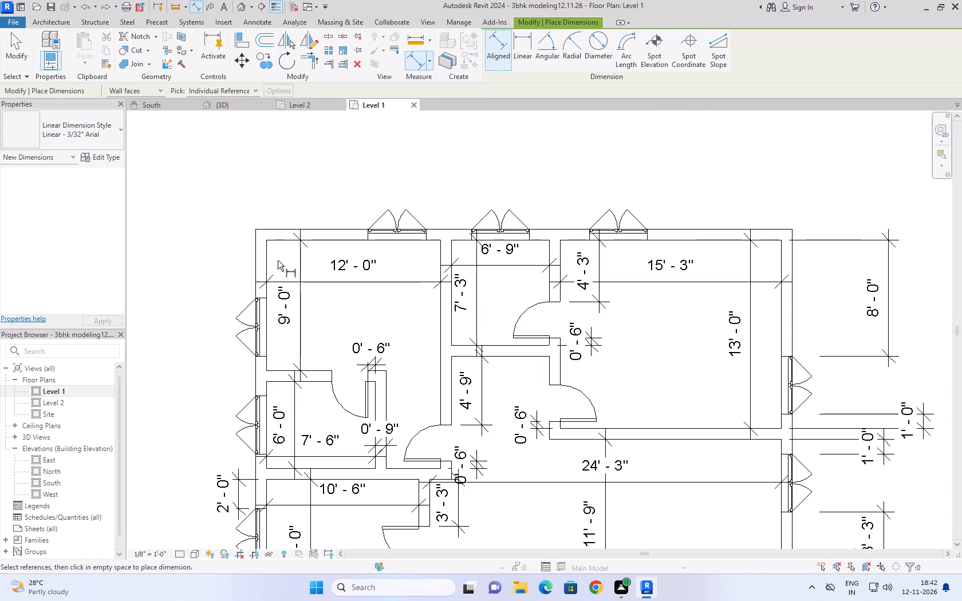
{"action": "left_click", "coordinate": [274, 241]}
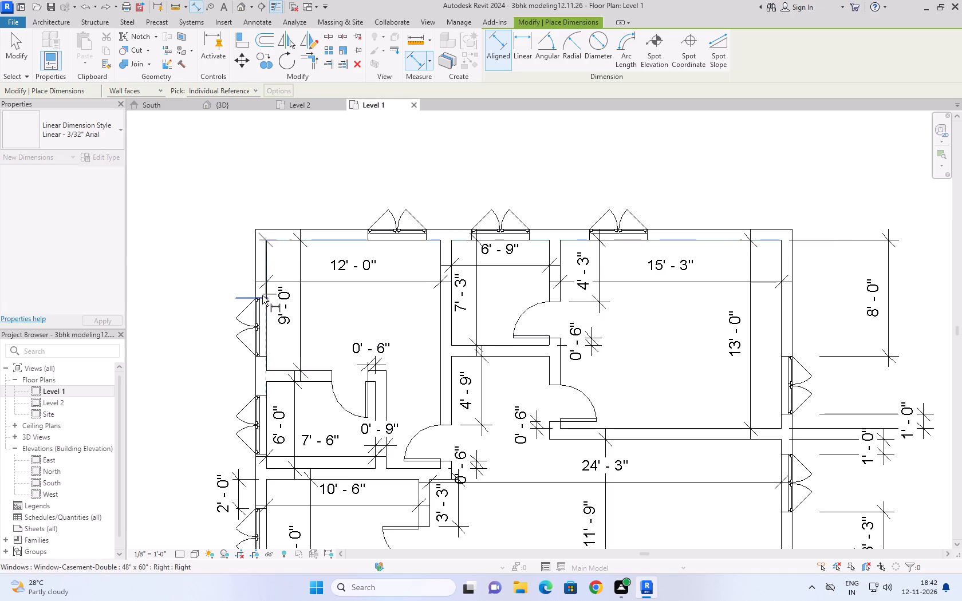
{"action": "left_click", "coordinate": [262, 295]}
{"action": "left_click", "coordinate": [228, 297]}
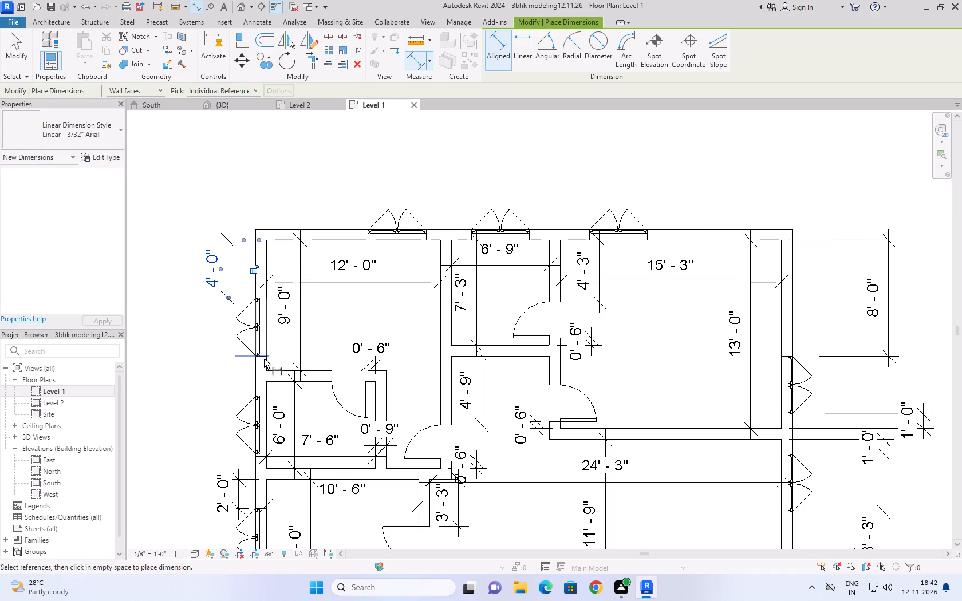
Dimension from the northwest room's south partition's north face to the south edge of its west window, placed inside the room.
{"action": "scroll", "coordinate": [269, 374], "scroll_direction": "up", "scroll_amount": 8}
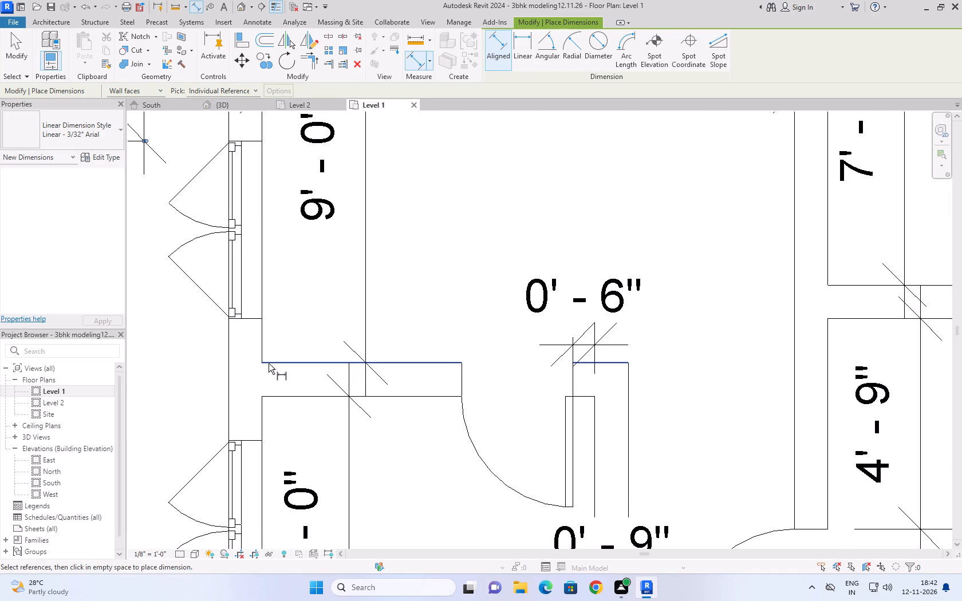
{"action": "left_click", "coordinate": [270, 362]}
{"action": "left_click", "coordinate": [260, 318]}
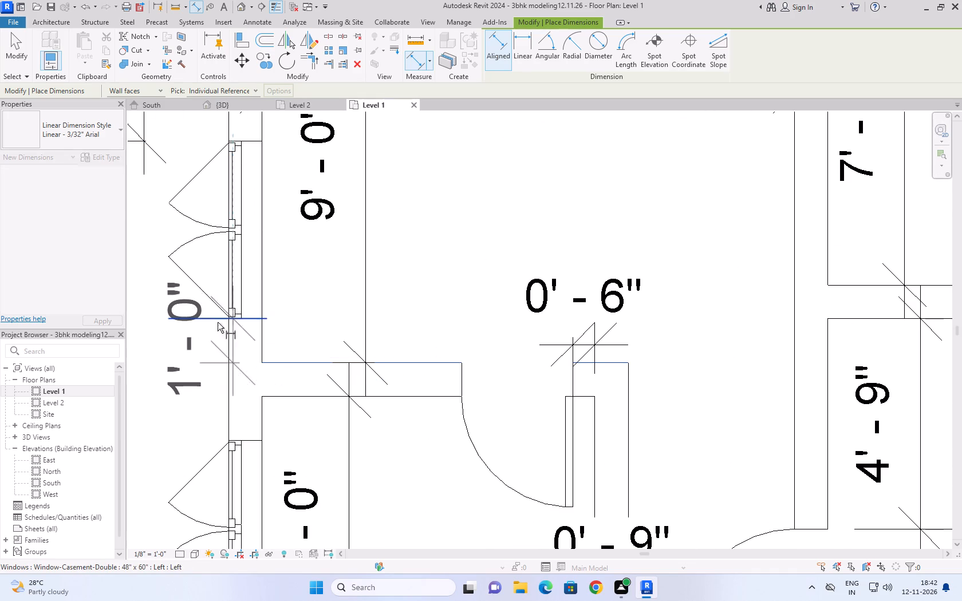
{"action": "left_click", "coordinate": [180, 322]}
{"action": "scroll", "coordinate": [313, 276], "scroll_direction": "down", "scroll_amount": 2}
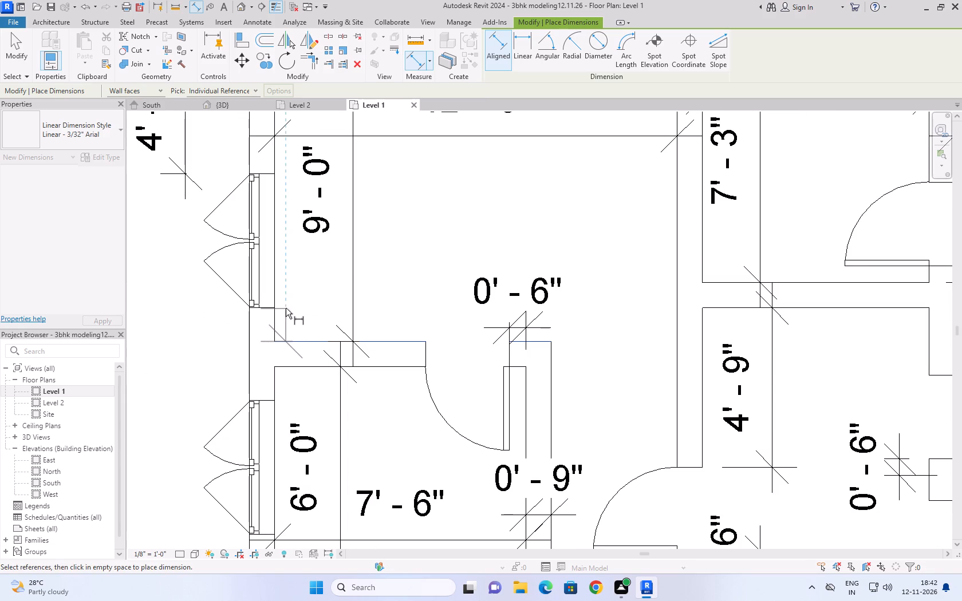
{"action": "left_click", "coordinate": [279, 308]}
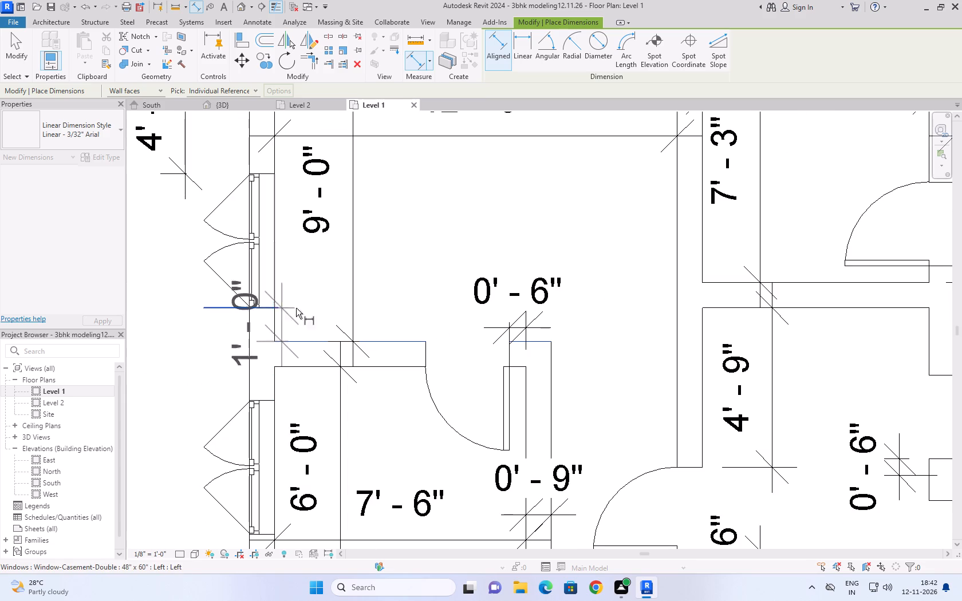
{"action": "left_click", "coordinate": [321, 306]}
Dimension from the same partition's south face to the north edge of the middle west window, placed inside the house.
{"action": "scroll", "coordinate": [358, 269], "scroll_direction": "down", "scroll_amount": 4}
{"action": "scroll", "coordinate": [332, 343], "scroll_direction": "up", "scroll_amount": 5}
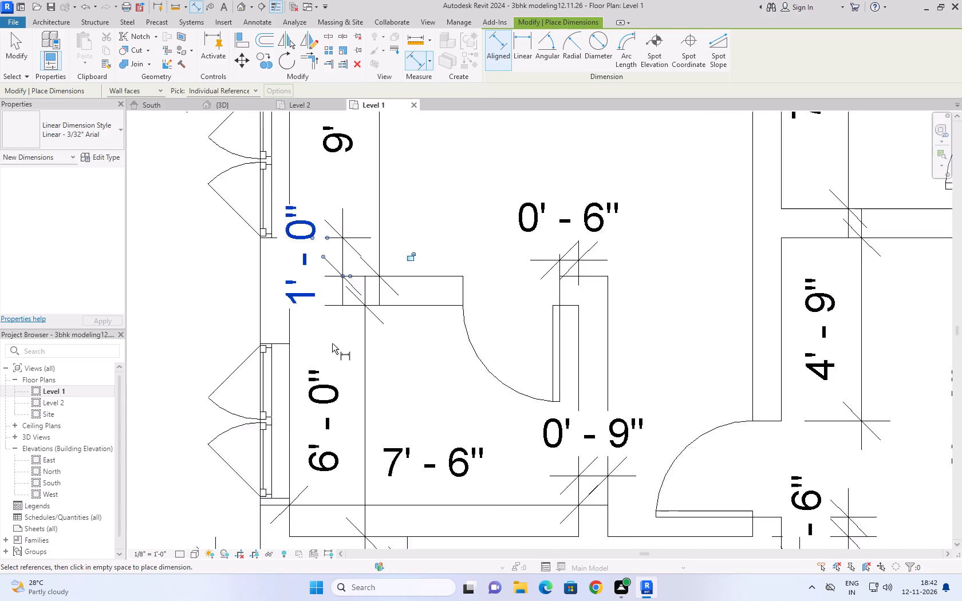
{"action": "scroll", "coordinate": [332, 343], "scroll_direction": "up", "scroll_amount": 2}
{"action": "left_click", "coordinate": [335, 294]}
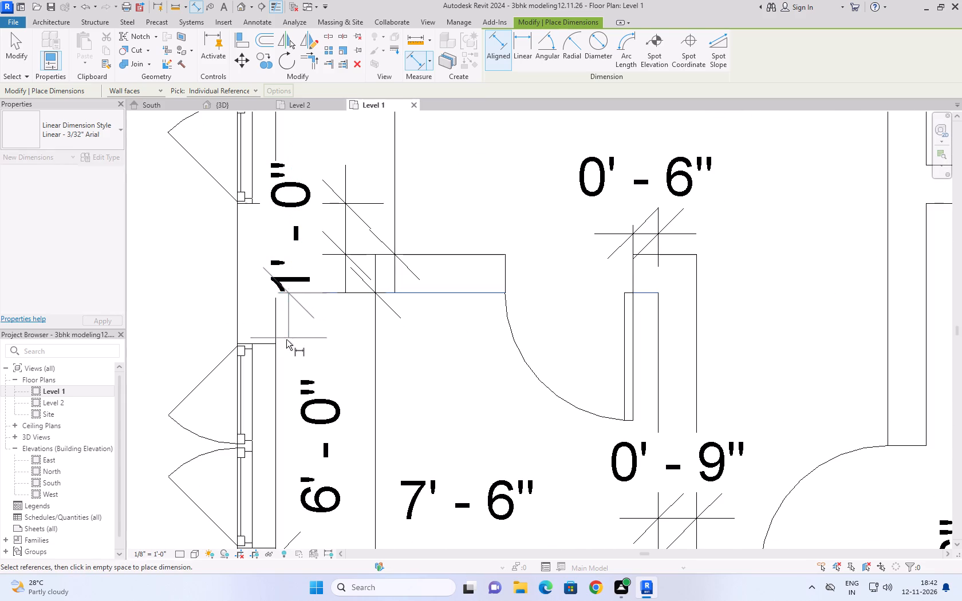
{"action": "left_click", "coordinate": [278, 344]}
{"action": "left_click", "coordinate": [445, 366]}
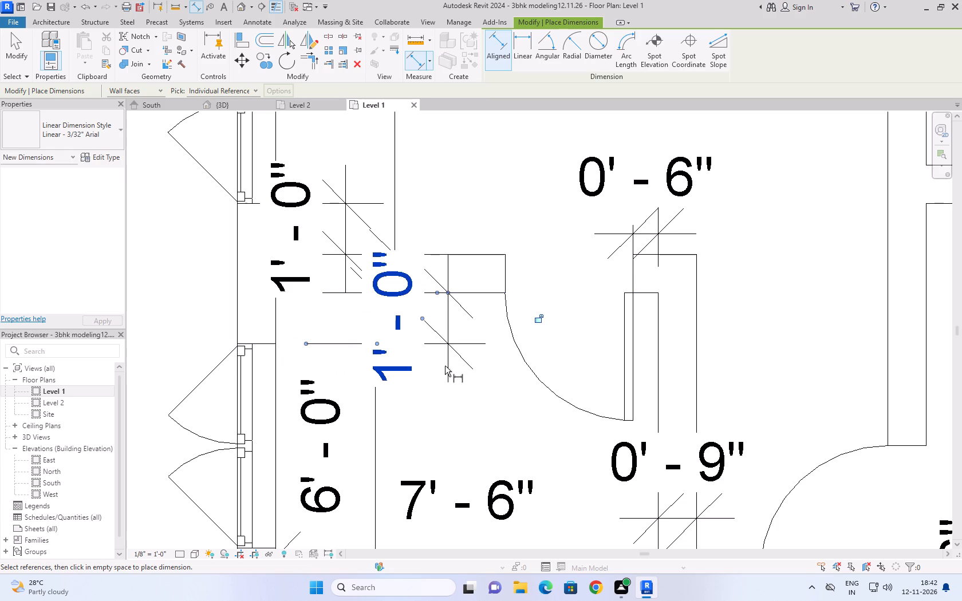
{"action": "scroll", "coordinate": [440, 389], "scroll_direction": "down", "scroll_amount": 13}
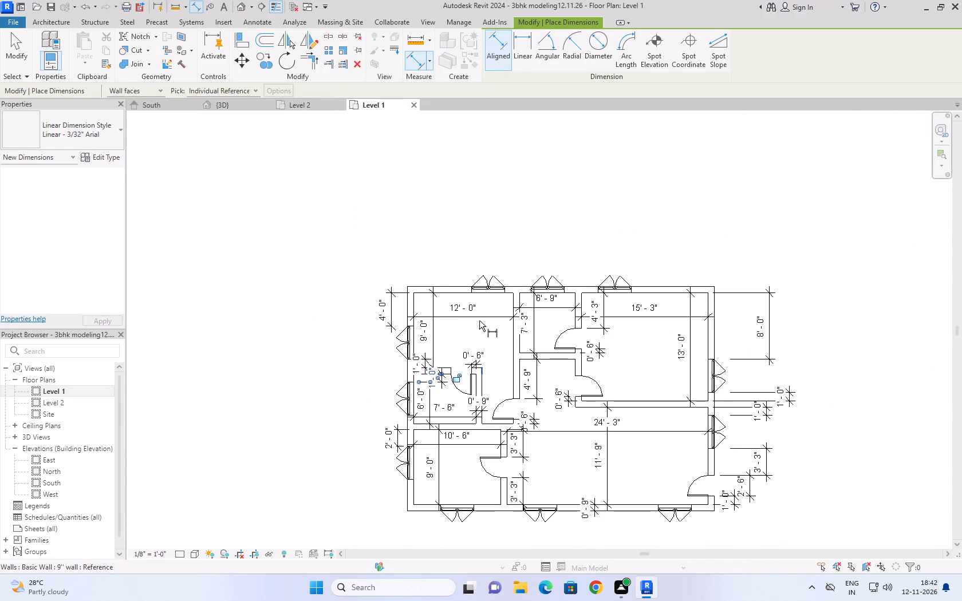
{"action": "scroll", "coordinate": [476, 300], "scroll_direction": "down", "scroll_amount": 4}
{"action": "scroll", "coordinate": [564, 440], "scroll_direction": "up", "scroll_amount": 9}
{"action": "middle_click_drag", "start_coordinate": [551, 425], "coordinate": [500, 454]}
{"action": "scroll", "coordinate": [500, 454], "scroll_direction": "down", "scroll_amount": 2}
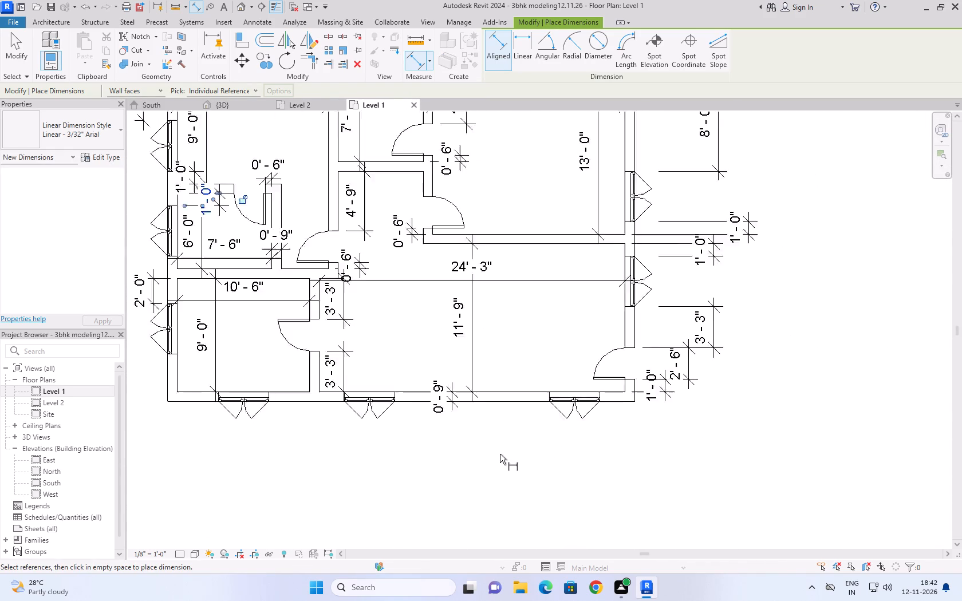
Review the second house's finished dimensions on the Level 1 plan and frame the whole house in view.
{"action": "scroll", "coordinate": [500, 454], "scroll_direction": "down", "scroll_amount": 4}
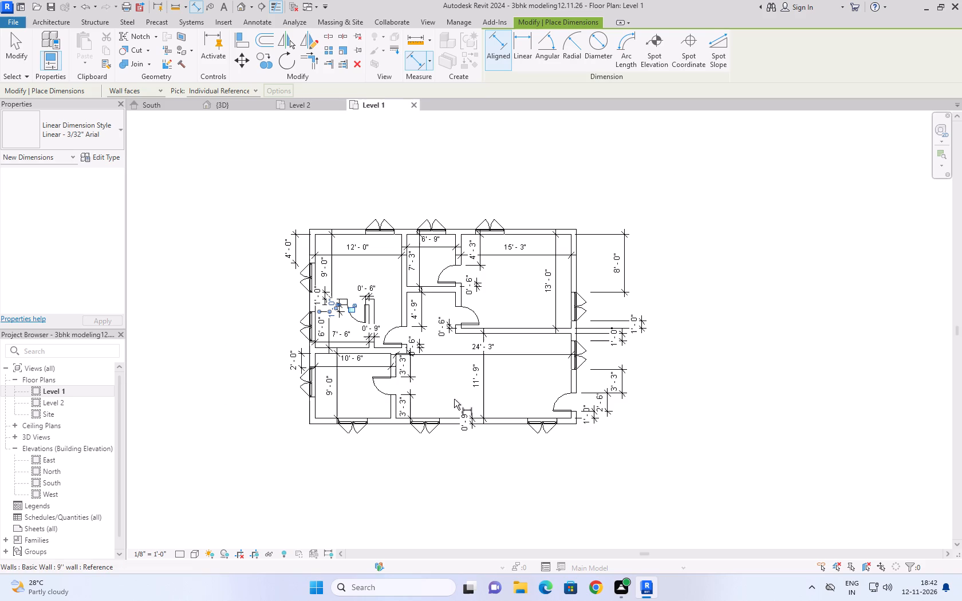
{"action": "scroll", "coordinate": [472, 377], "scroll_direction": "down", "scroll_amount": 8}
{"action": "scroll", "coordinate": [441, 418], "scroll_direction": "up", "scroll_amount": 2}
{"action": "scroll", "coordinate": [443, 416], "scroll_direction": "down", "scroll_amount": 1}
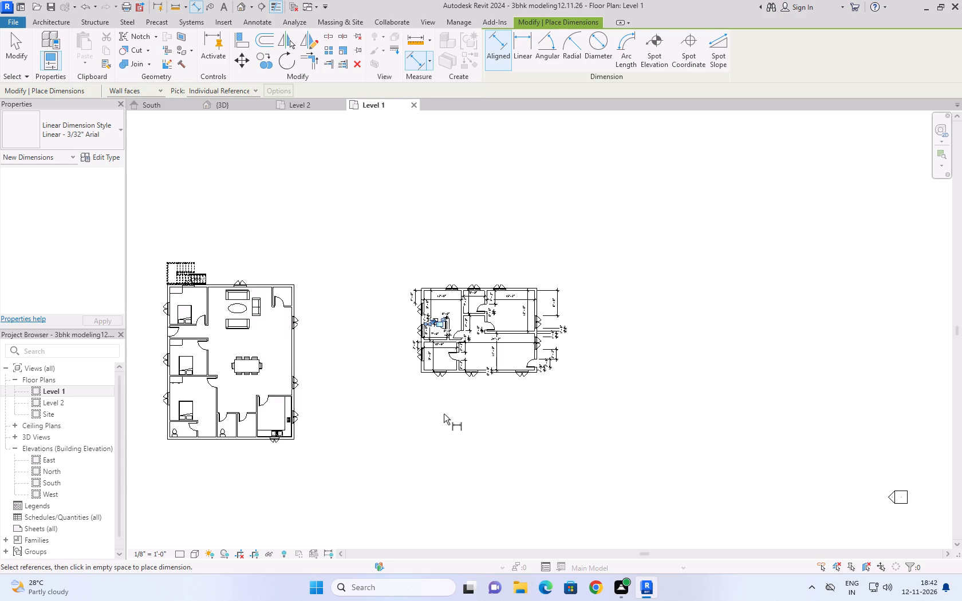
{"action": "scroll", "coordinate": [444, 414], "scroll_direction": "down", "scroll_amount": 2}
{"action": "scroll", "coordinate": [443, 413], "scroll_direction": "up", "scroll_amount": 6}
{"action": "middle_click_drag", "start_coordinate": [464, 397], "coordinate": [374, 451]}
{"action": "scroll", "coordinate": [374, 451], "scroll_direction": "up", "scroll_amount": 4}
{"action": "middle_click_drag", "start_coordinate": [396, 414], "coordinate": [306, 485]}
{"action": "scroll", "coordinate": [306, 486], "scroll_direction": "down", "scroll_amount": 1}
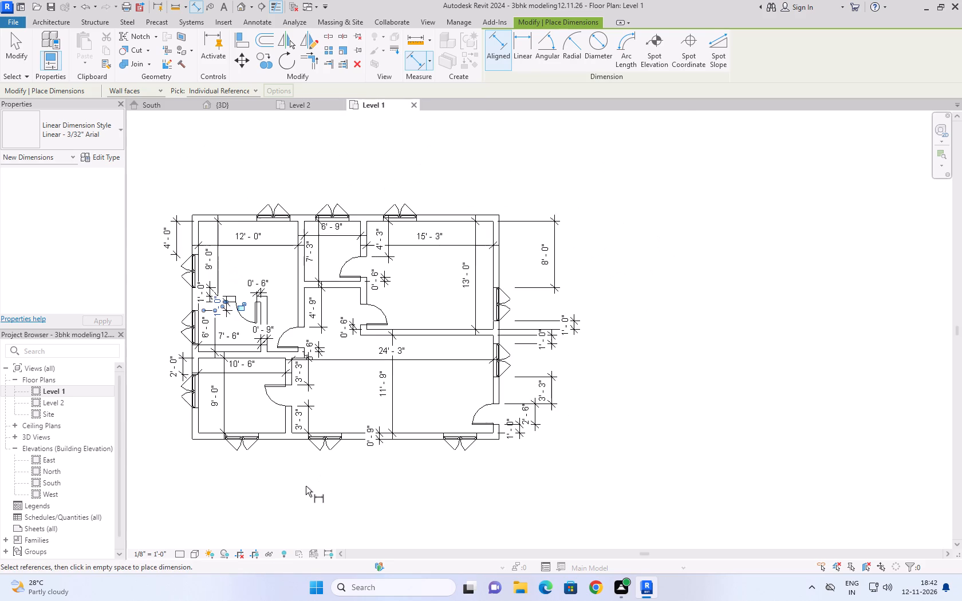
Export the current window of the Level 1 plan to PDF as 3bhk modeling12-11-26 in the Documents folder.
{"action": "left_click", "coordinate": [15, 21]}
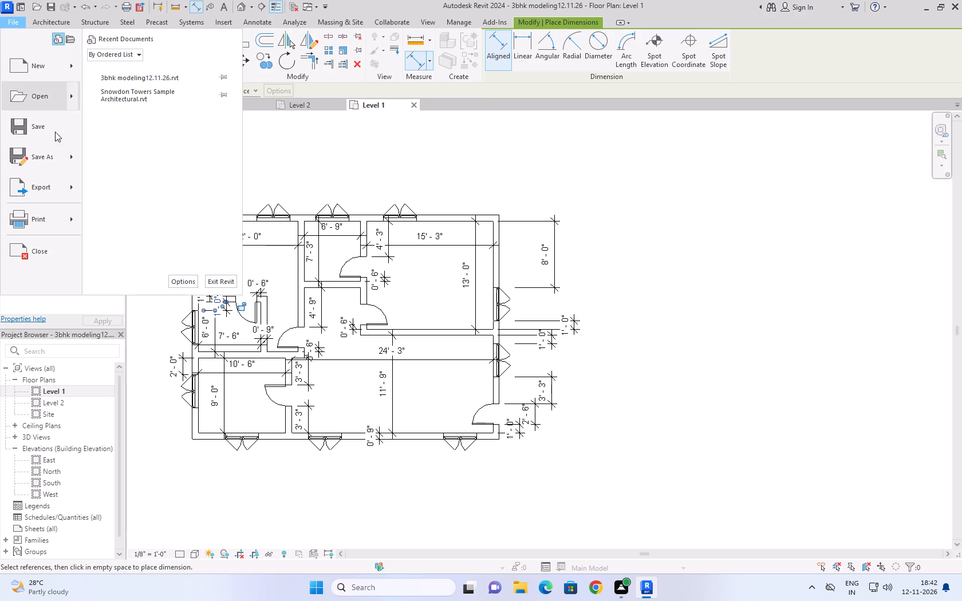
{"action": "left_click", "coordinate": [70, 192]}
{"action": "scroll", "coordinate": [132, 222], "scroll_direction": "down", "scroll_amount": 7}
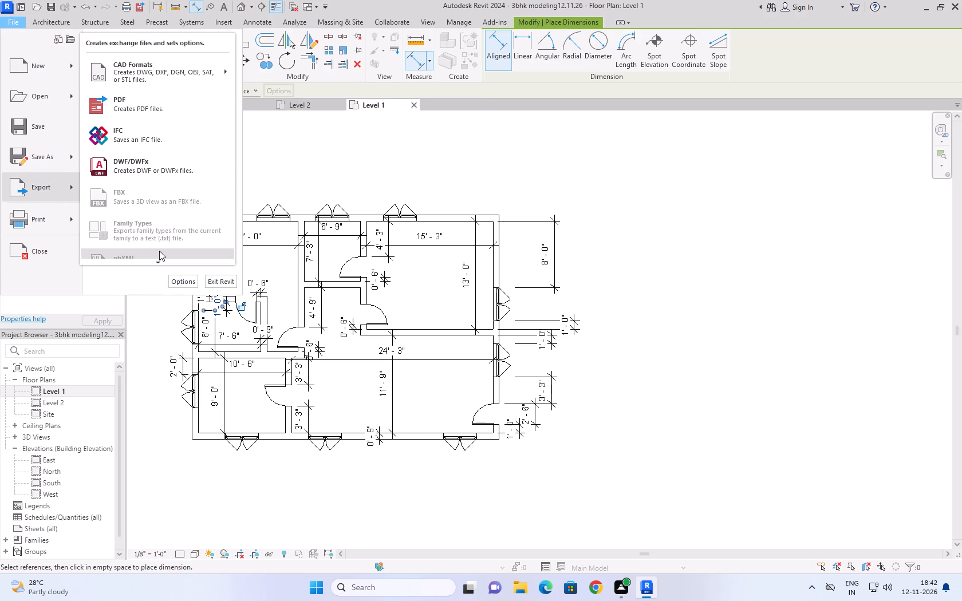
{"action": "left_click", "coordinate": [162, 263]}
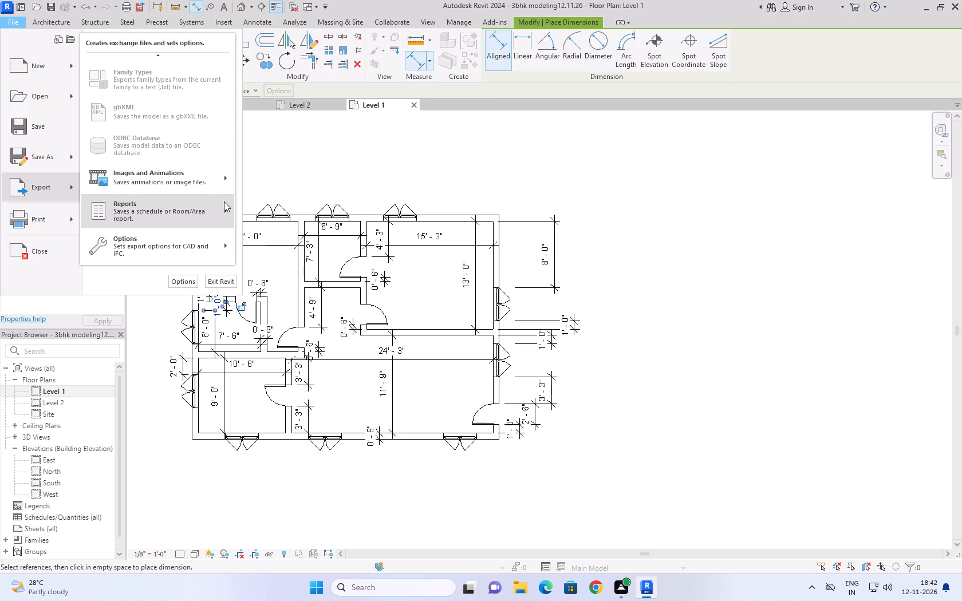
{"action": "left_click", "coordinate": [226, 182]}
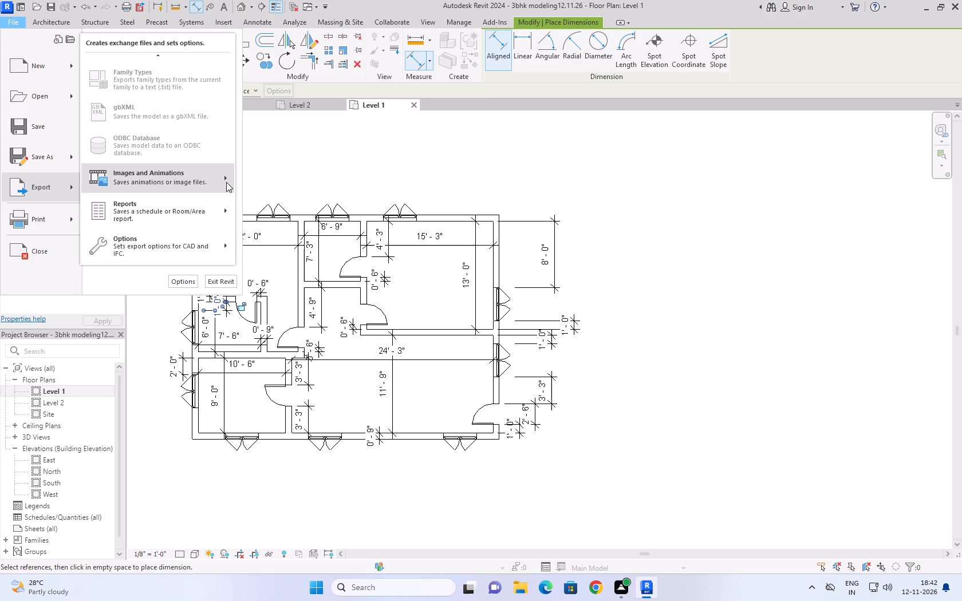
{"action": "scroll", "coordinate": [183, 165], "scroll_direction": "up", "scroll_amount": 6}
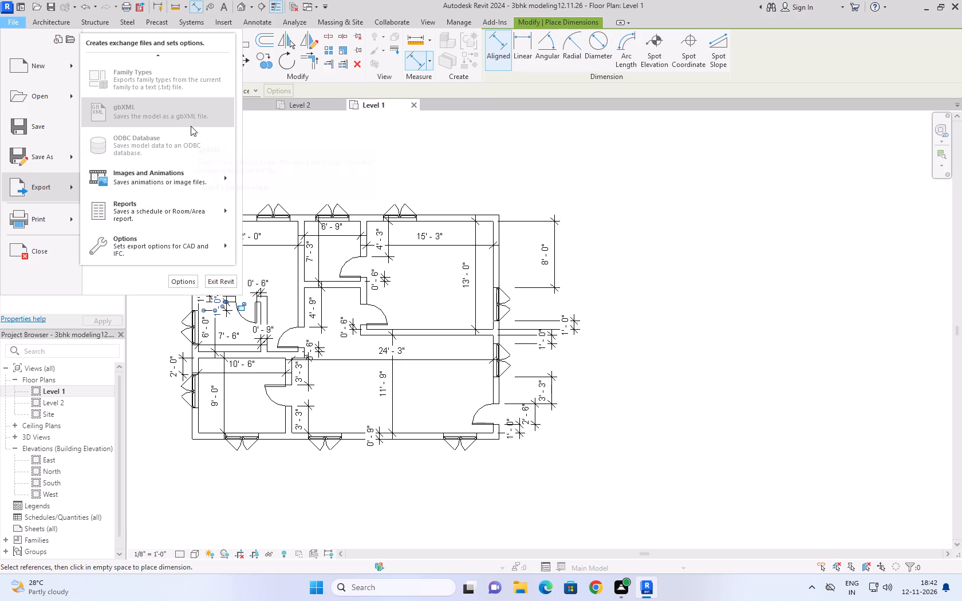
{"action": "scroll", "coordinate": [191, 126], "scroll_direction": "up", "scroll_amount": 6}
{"action": "left_click", "coordinate": [158, 53]}
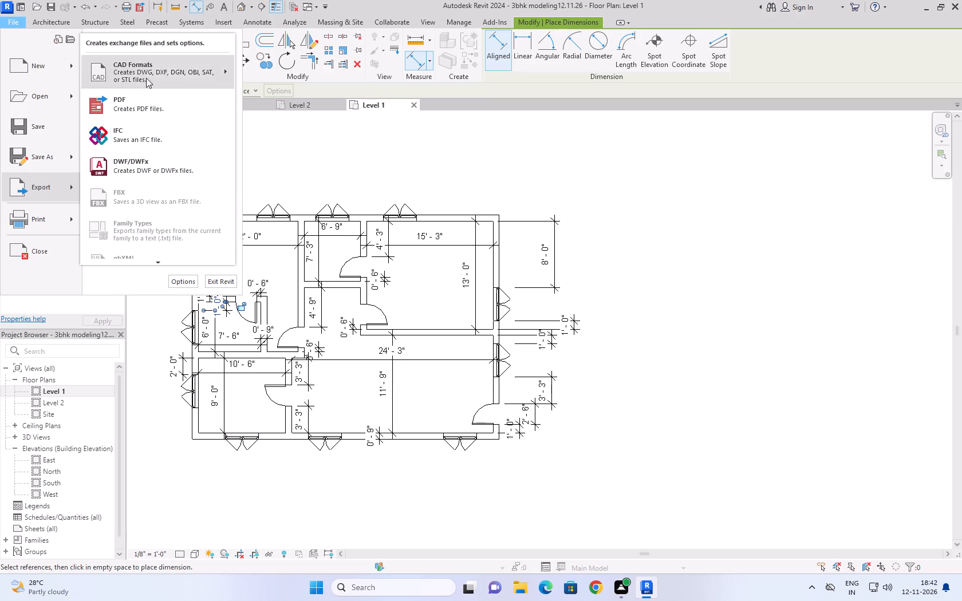
{"action": "left_click", "coordinate": [143, 104]}
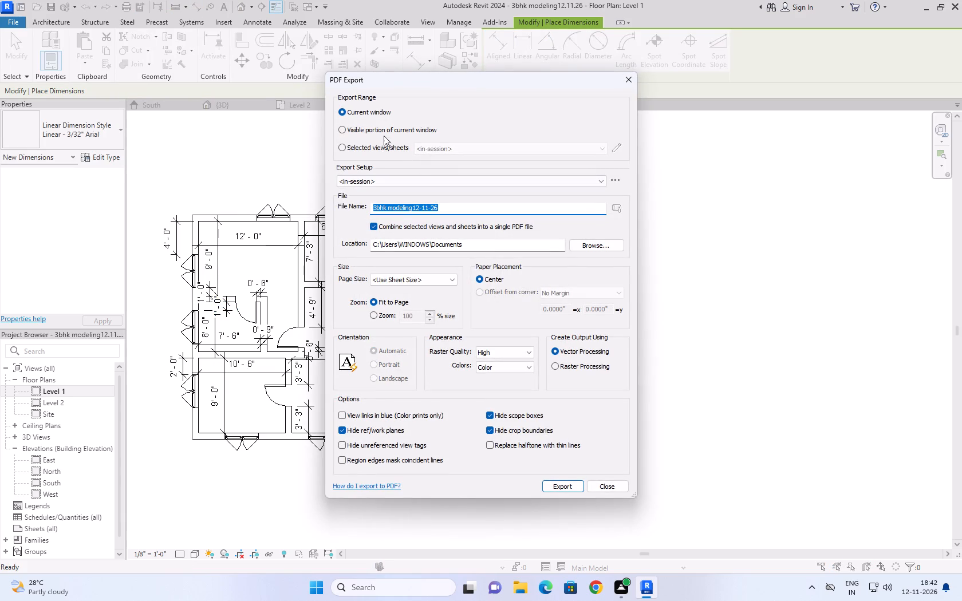
{"action": "left_click", "coordinate": [341, 147]}
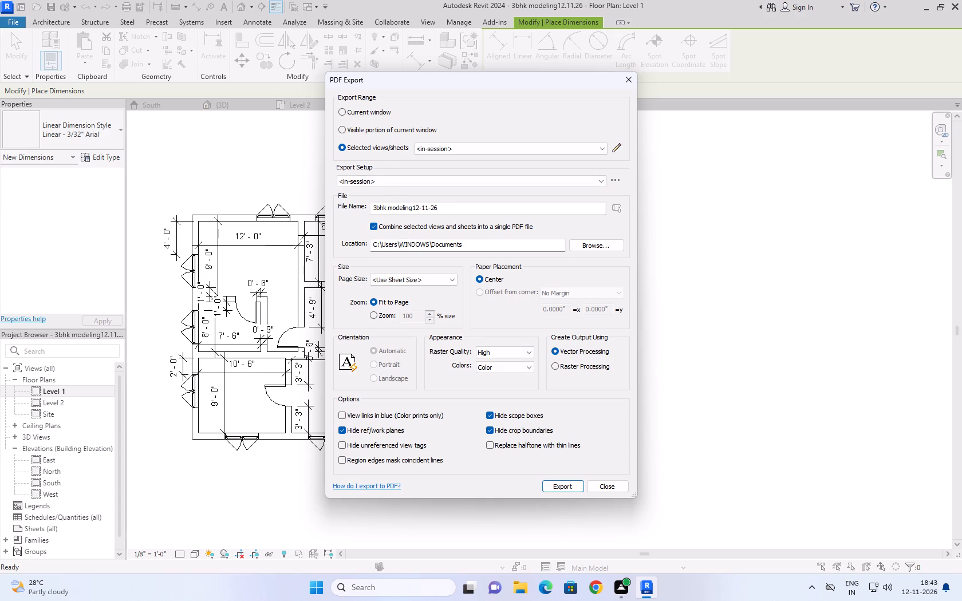
{"action": "left_click", "coordinate": [341, 110]}
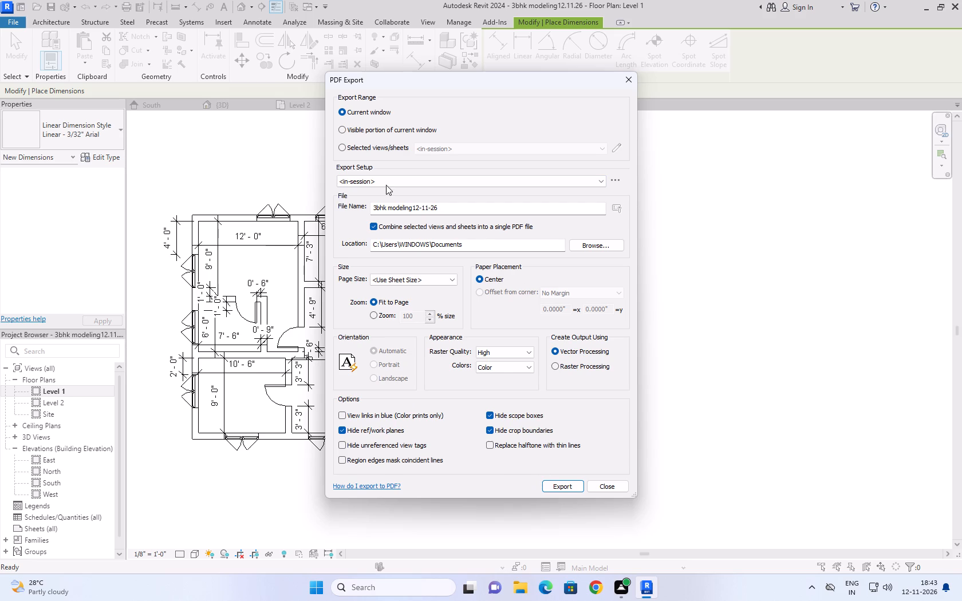
{"action": "left_click", "coordinate": [551, 480]}
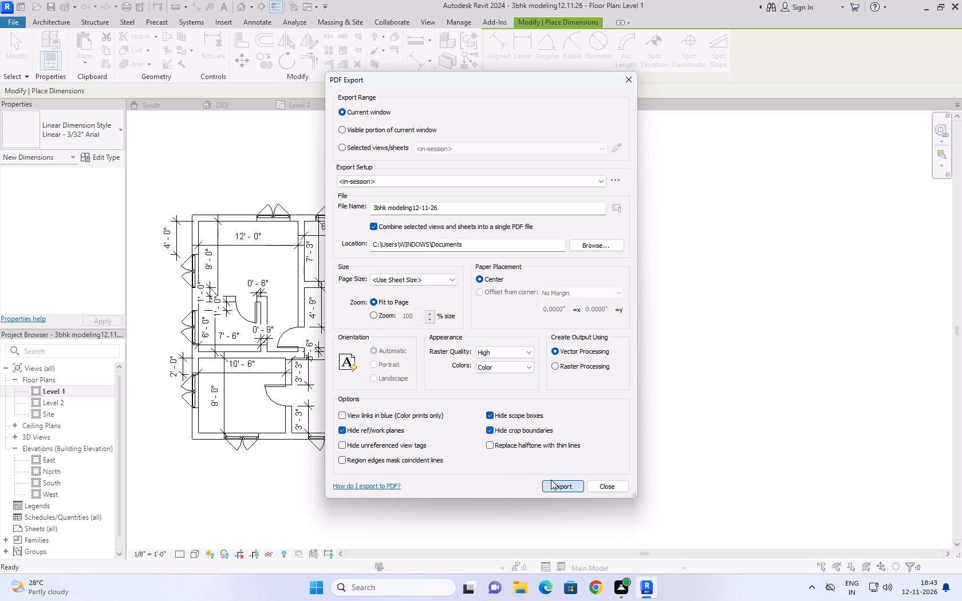
{"action": "left_click", "coordinate": [552, 481]}
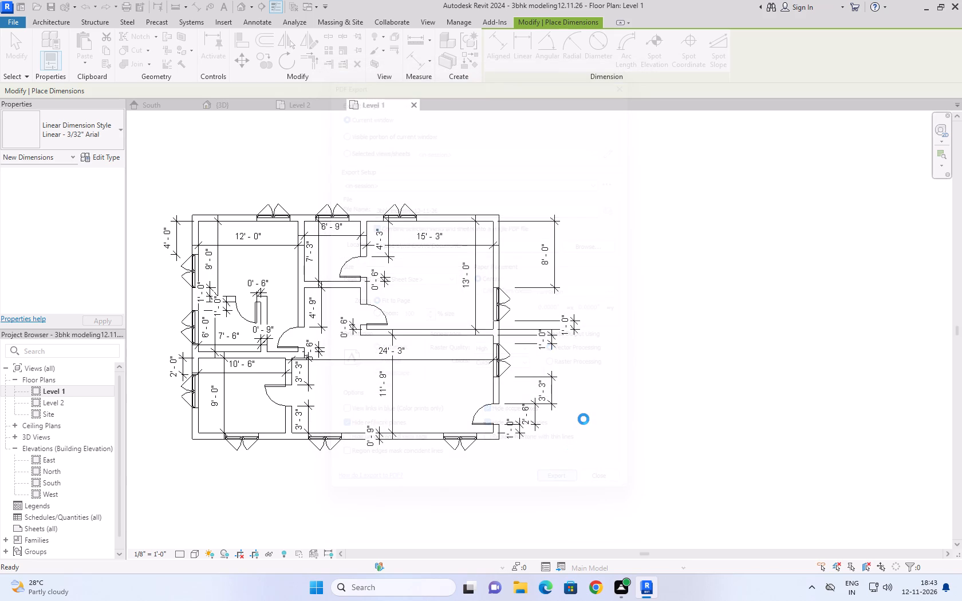
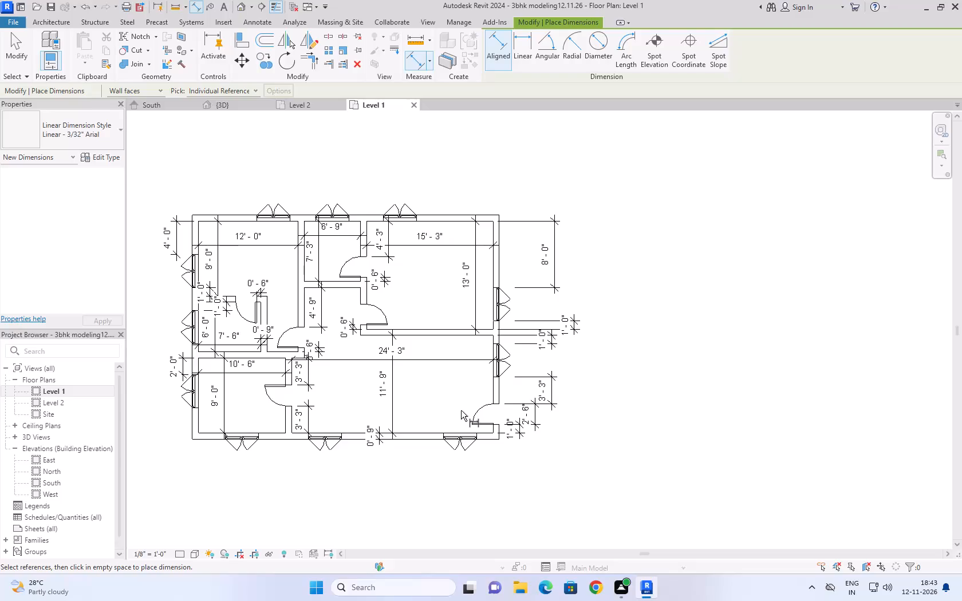
Look in the Documents folder in File Explorer for the exported 3bhk modeling12-11-26 PDF, and close the window.
{"action": "key", "text": "super+e"}
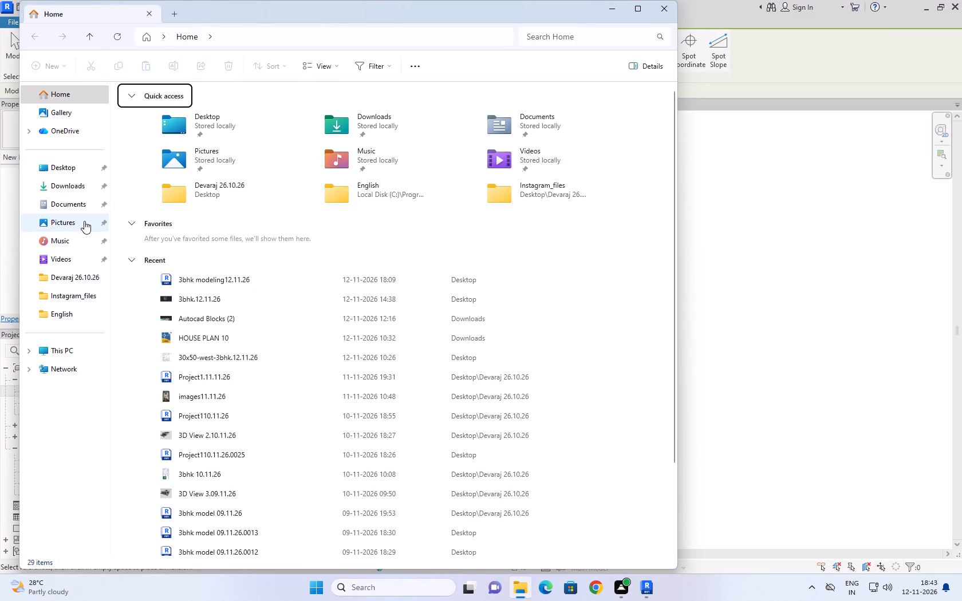
{"action": "double_click", "coordinate": [75, 191]}
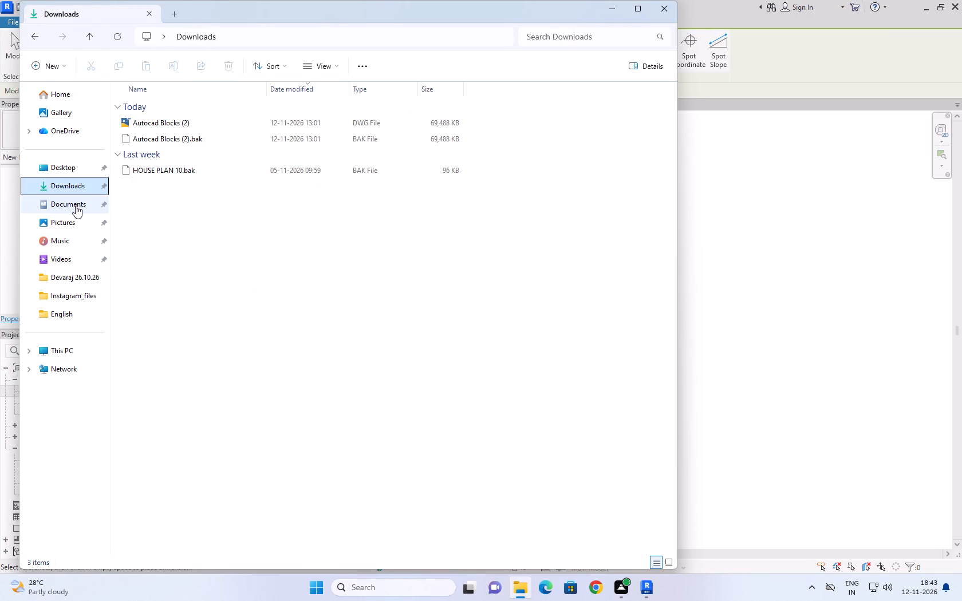
{"action": "double_click", "coordinate": [76, 205]}
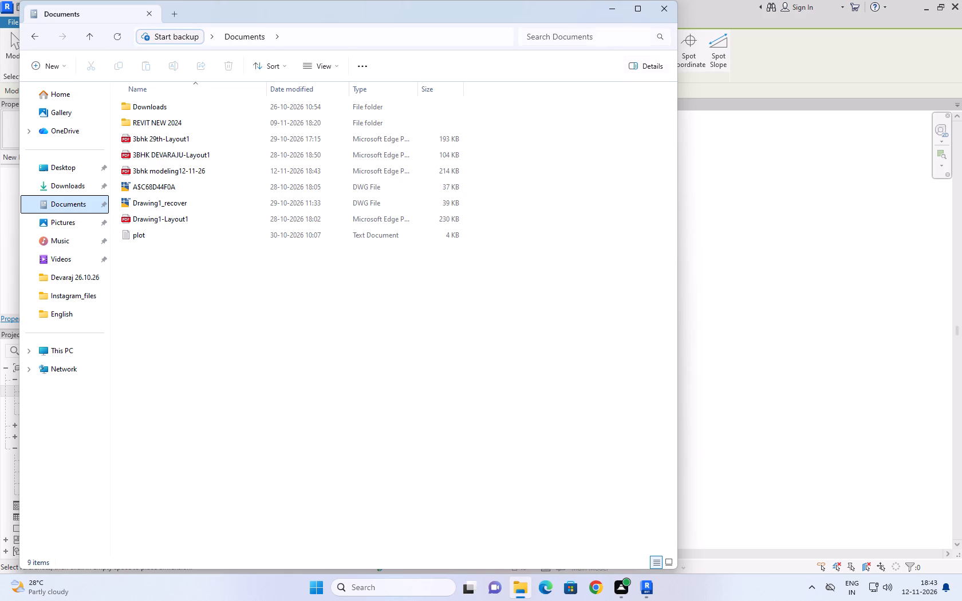
{"action": "left_click", "coordinate": [670, 12]}
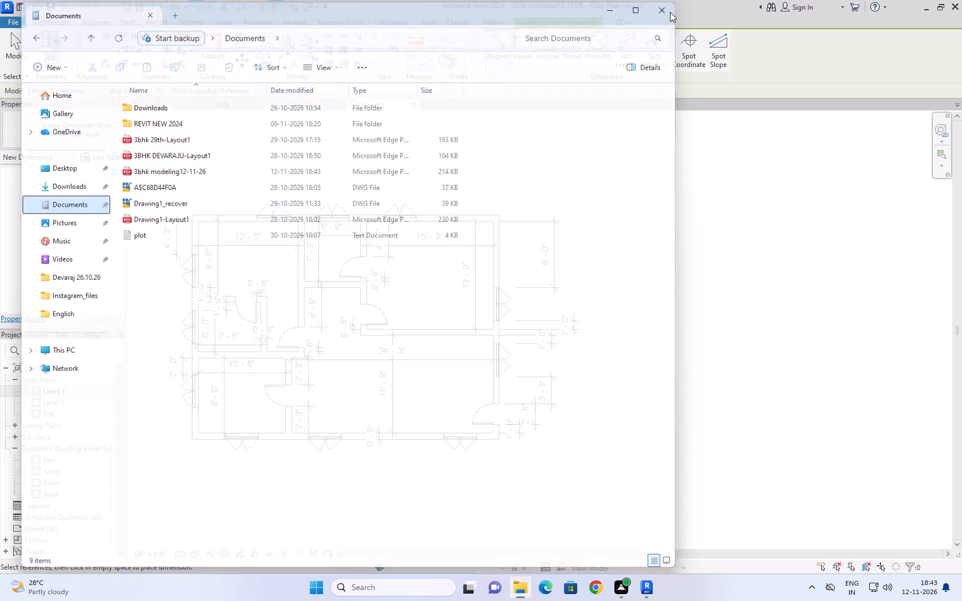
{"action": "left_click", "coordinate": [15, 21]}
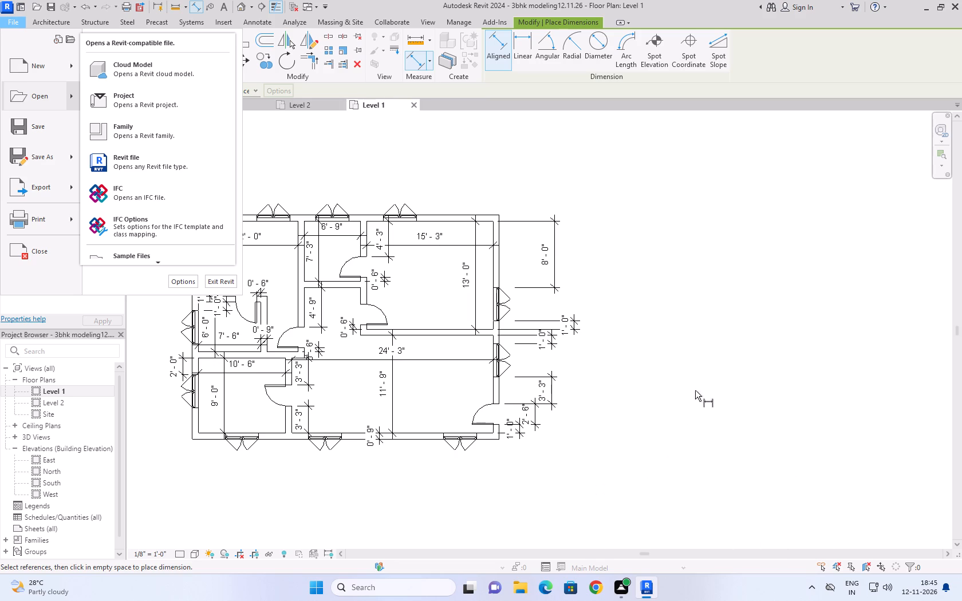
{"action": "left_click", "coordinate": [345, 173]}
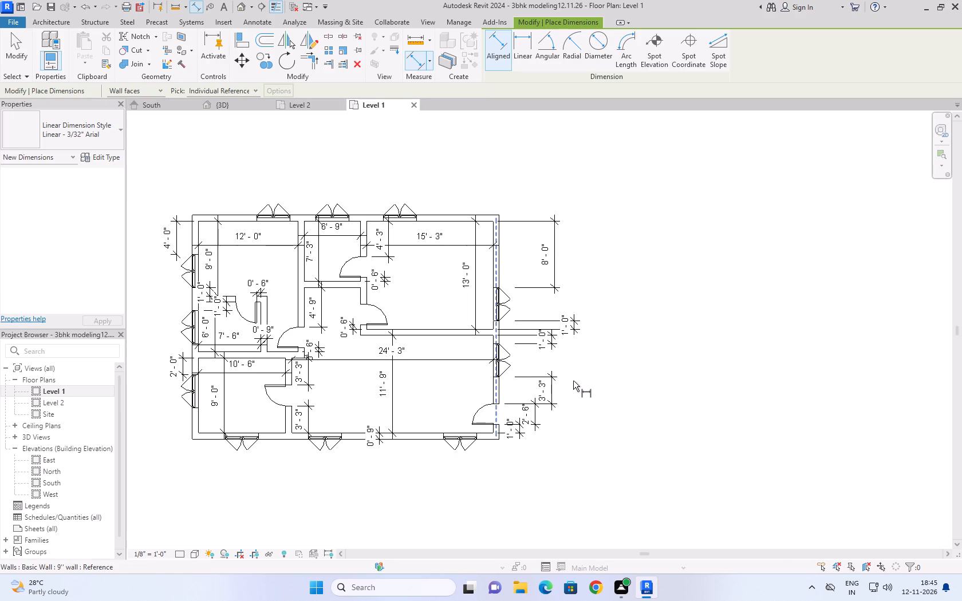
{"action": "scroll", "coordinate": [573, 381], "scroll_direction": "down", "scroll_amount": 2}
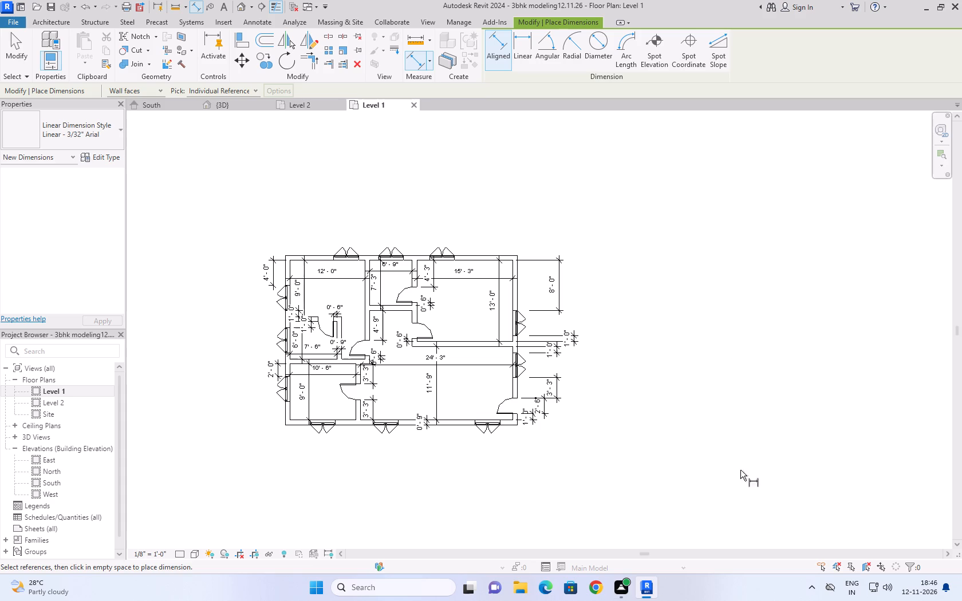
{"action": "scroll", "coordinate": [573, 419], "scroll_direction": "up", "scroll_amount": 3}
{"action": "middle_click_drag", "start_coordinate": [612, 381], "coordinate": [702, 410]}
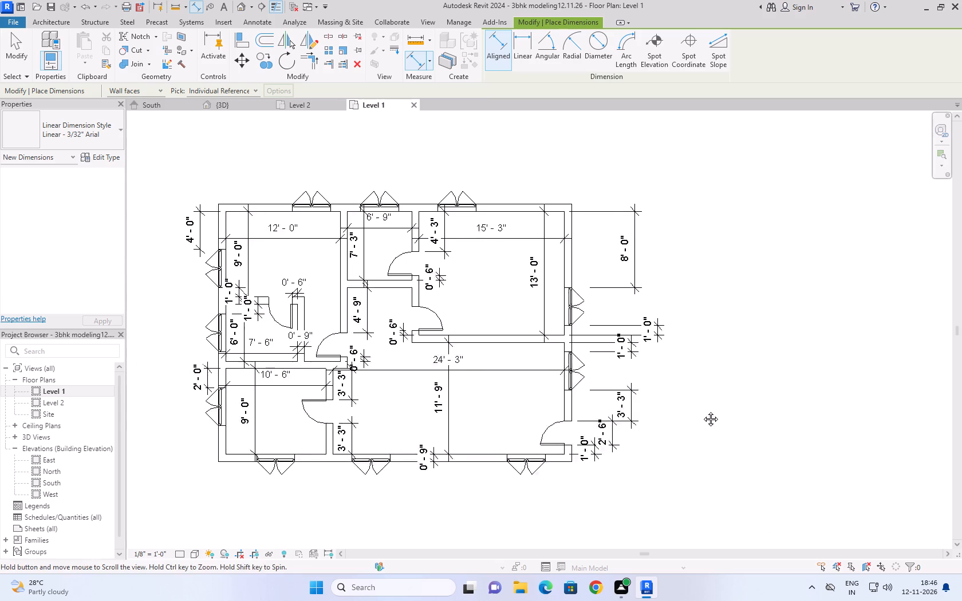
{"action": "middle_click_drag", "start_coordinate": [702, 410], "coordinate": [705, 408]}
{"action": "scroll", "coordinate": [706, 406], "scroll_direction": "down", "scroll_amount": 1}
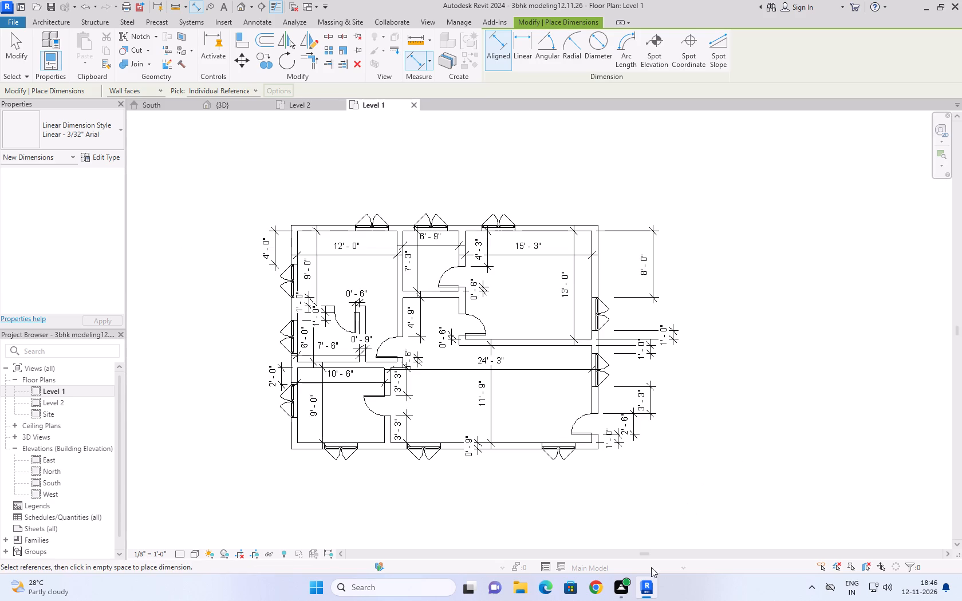
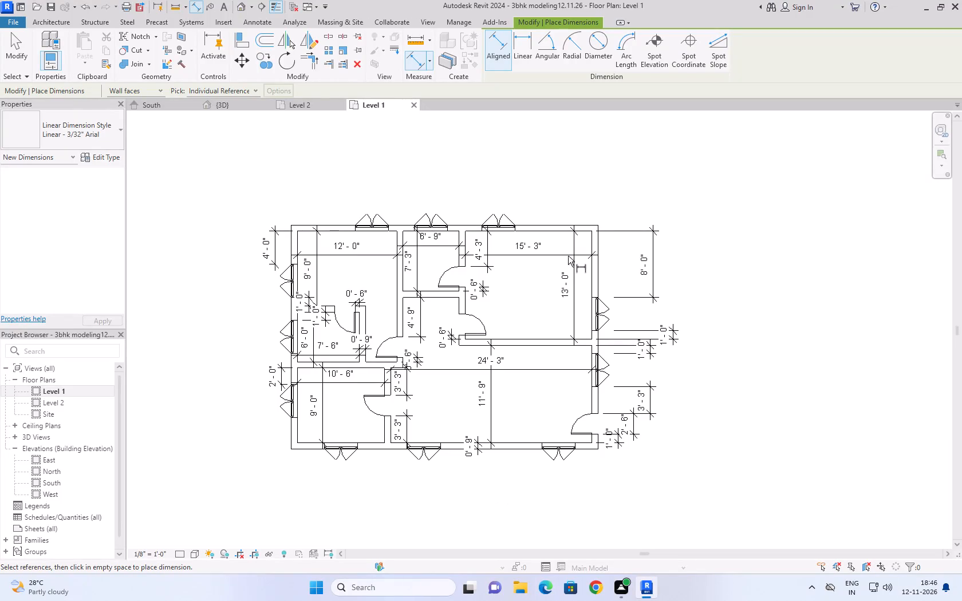
Examine the second house's dimensioned Level 1 plan, checking its walls, doors and windows for dimensions still missing.
{"action": "middle_click_drag", "start_coordinate": [525, 475], "coordinate": [495, 453]}
{"action": "scroll", "coordinate": [238, 245], "scroll_direction": "up", "scroll_amount": 7}
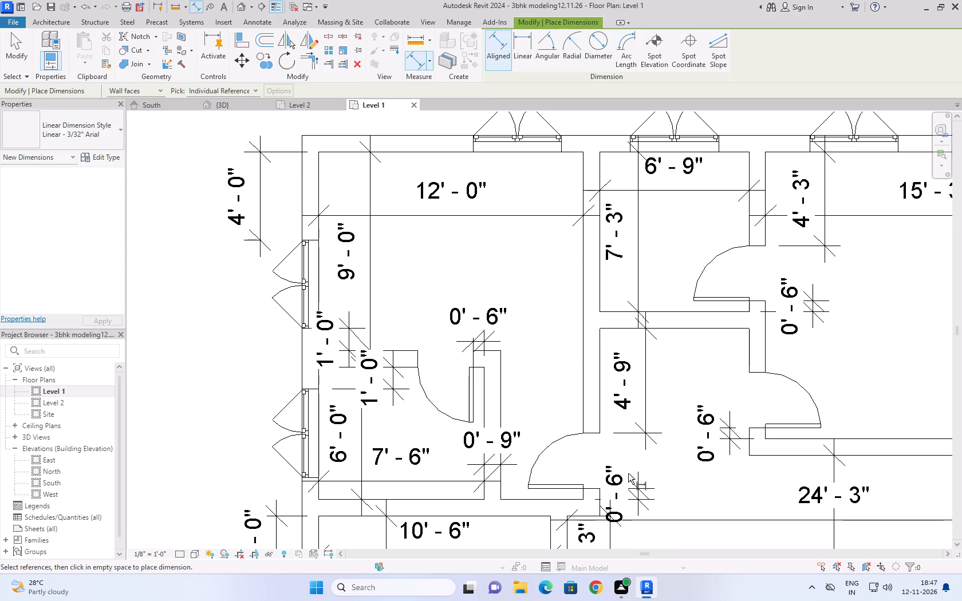
{"action": "scroll", "coordinate": [549, 425], "scroll_direction": "down", "scroll_amount": 5}
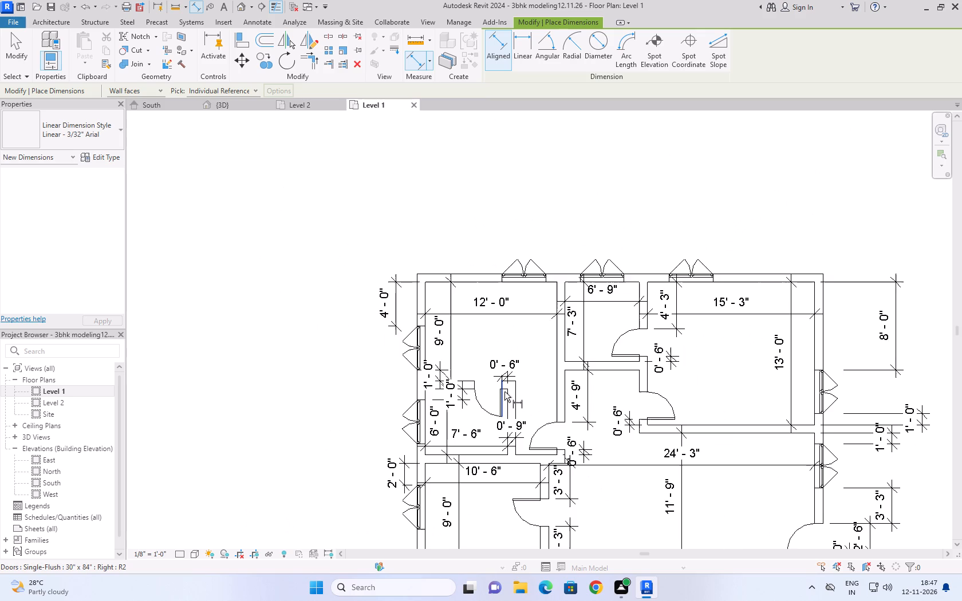
{"action": "scroll", "coordinate": [504, 392], "scroll_direction": "down", "scroll_amount": 3}
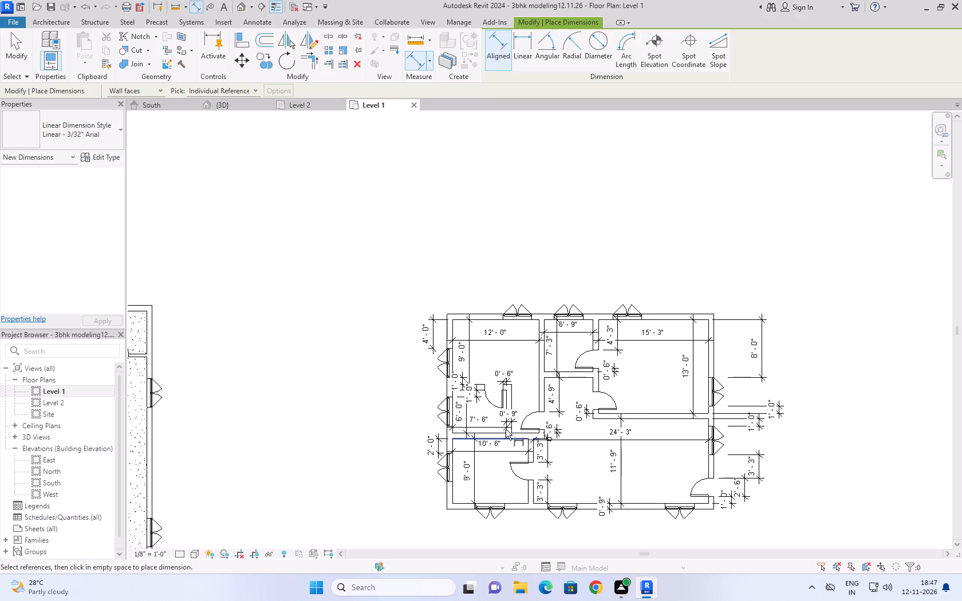
{"action": "middle_click_drag", "start_coordinate": [384, 275], "coordinate": [226, 205]}
{"action": "left_click_drag", "start_coordinate": [228, 204], "coordinate": [385, 503]}
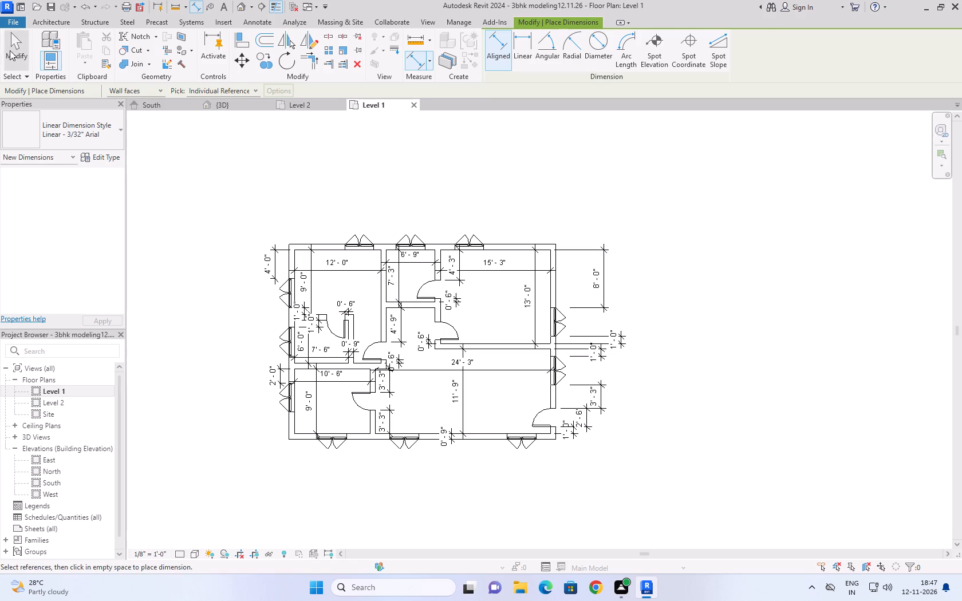
{"action": "left_click", "coordinate": [11, 50]}
{"action": "left_click_drag", "start_coordinate": [234, 211], "coordinate": [705, 492]}
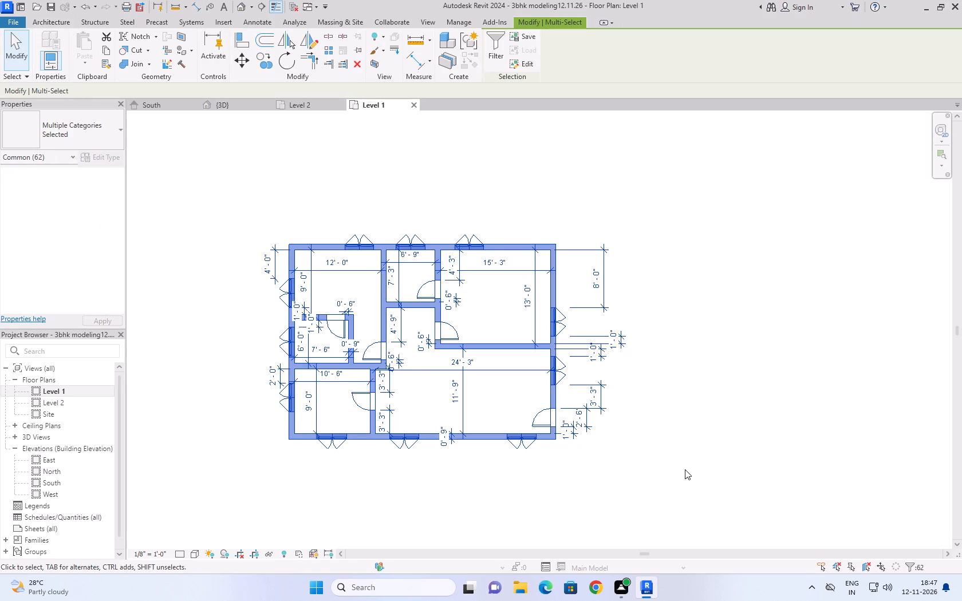
{"action": "scroll", "coordinate": [665, 469], "scroll_direction": "up", "scroll_amount": 3}
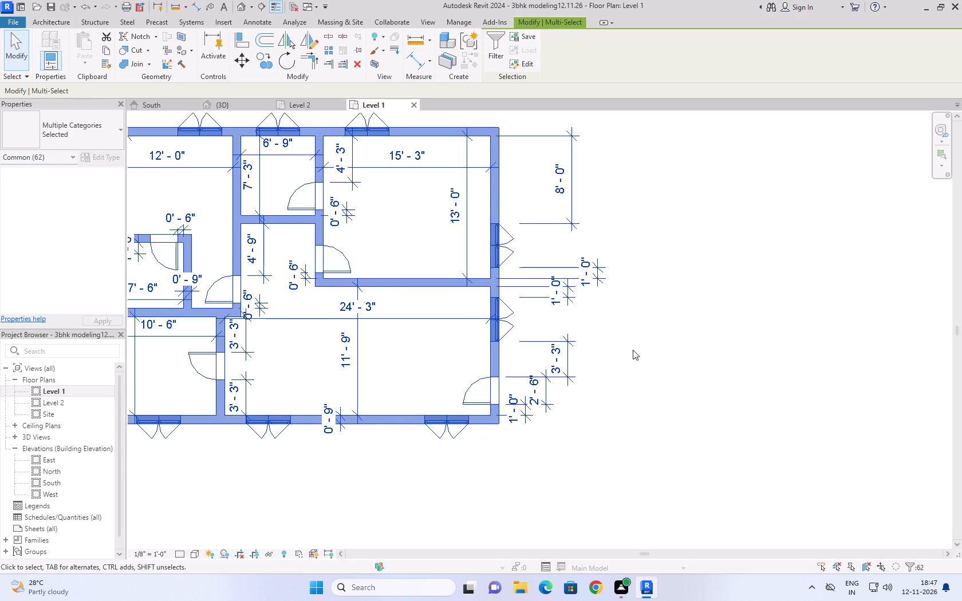
{"action": "scroll", "coordinate": [628, 416], "scroll_direction": "down", "scroll_amount": 1}
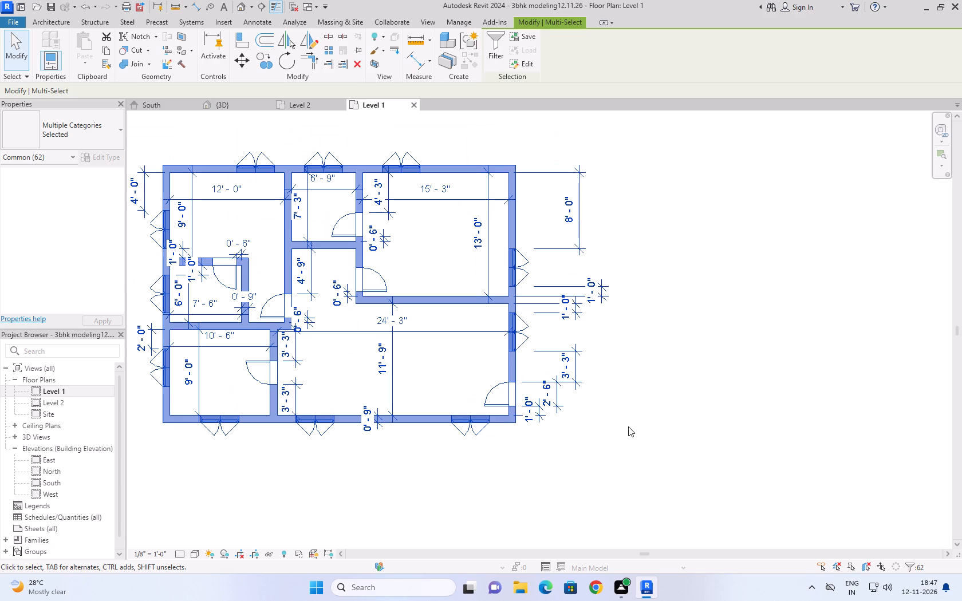
{"action": "left_click", "coordinate": [618, 422]}
{"action": "scroll", "coordinate": [555, 435], "scroll_direction": "up", "scroll_amount": 3}
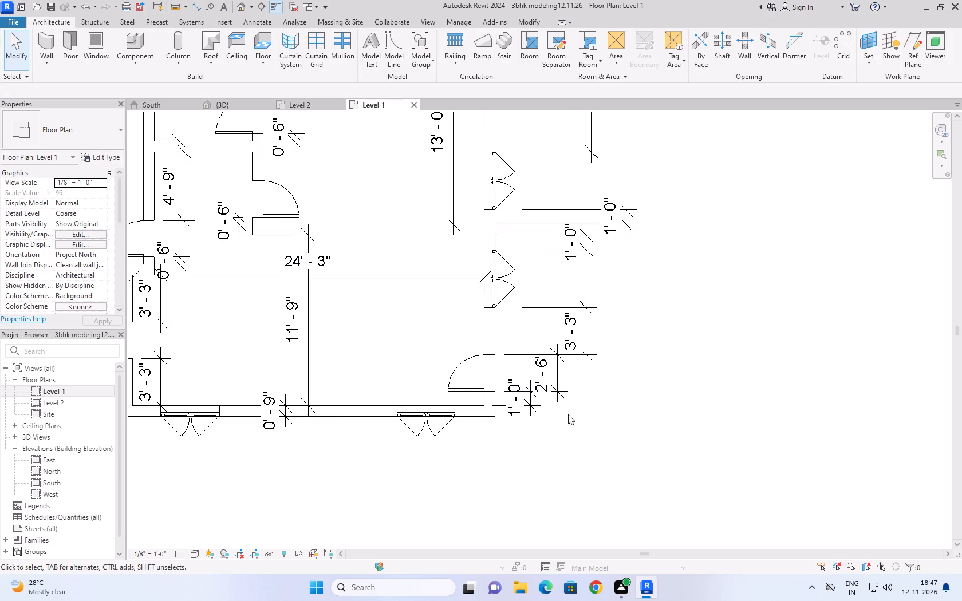
{"action": "scroll", "coordinate": [574, 413], "scroll_direction": "down", "scroll_amount": 5}
{"action": "scroll", "coordinate": [356, 378], "scroll_direction": "up", "scroll_amount": 3}
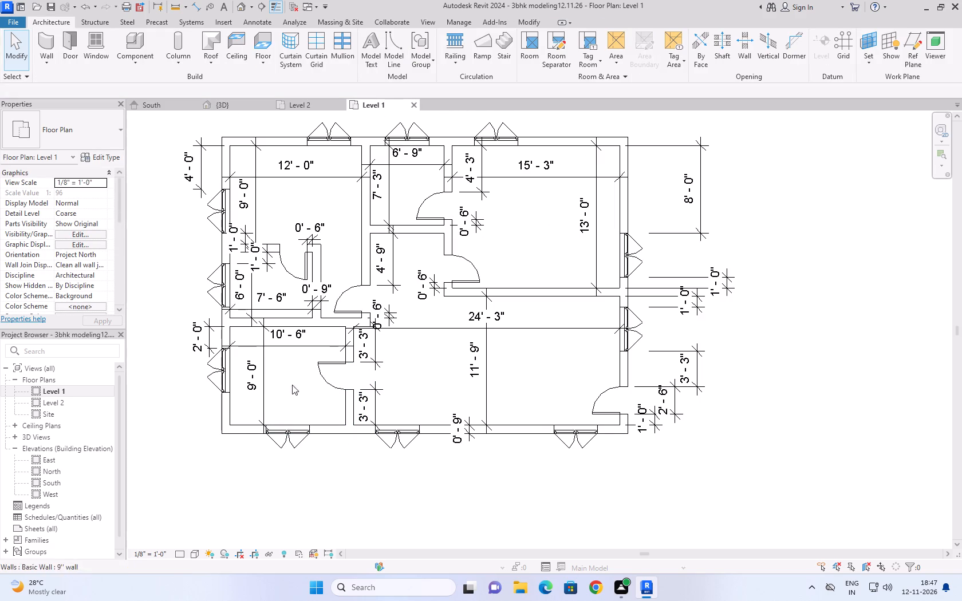
Add an aligned dimension across the door opening of the southwest 10'-6" room, placed on the hall side.
{"action": "key", "text": "d"}
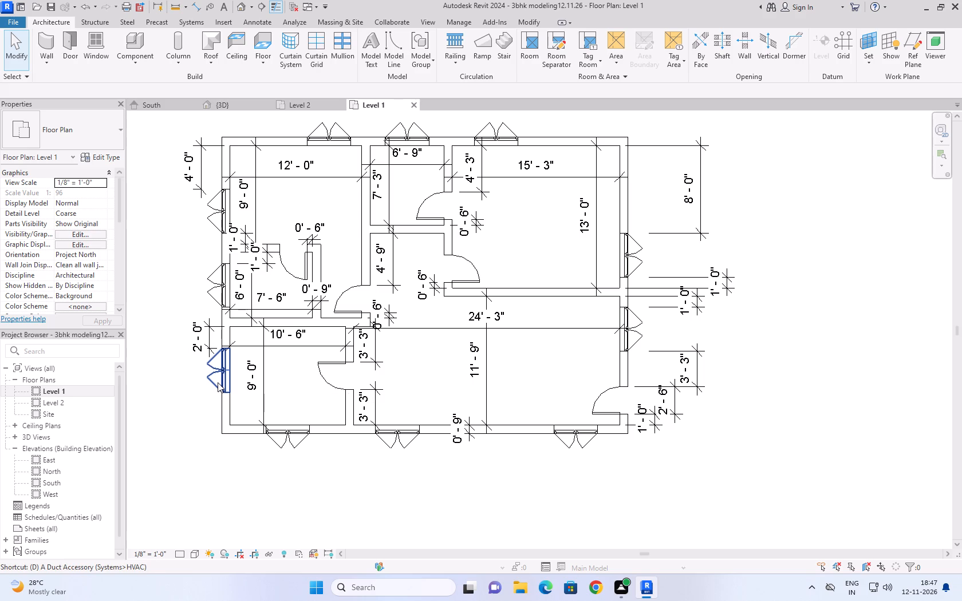
{"action": "key", "text": "d"}
{"action": "key", "text": "i"}
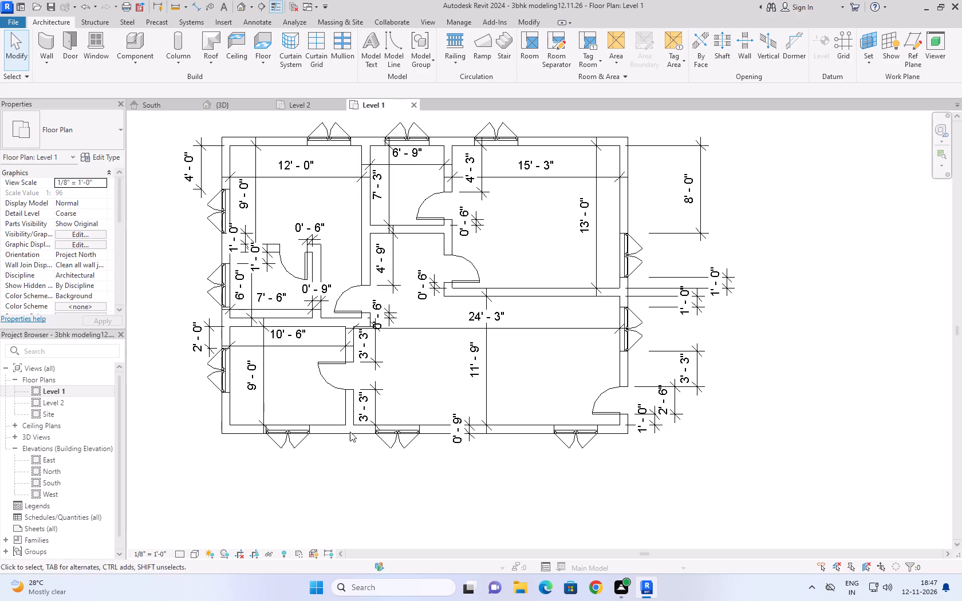
{"action": "scroll", "coordinate": [351, 390], "scroll_direction": "up", "scroll_amount": 5}
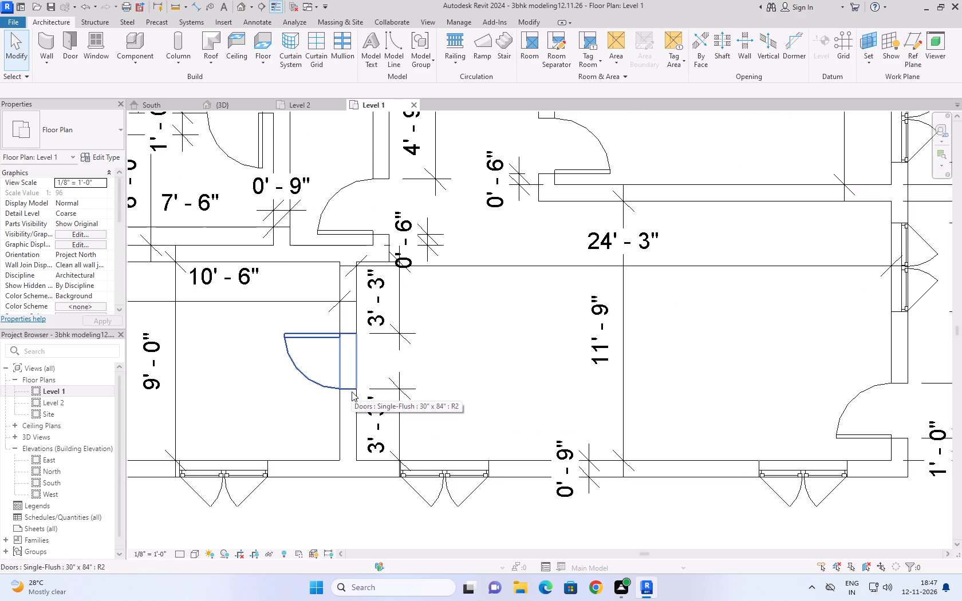
{"action": "type", "text": "di"}
{"action": "left_click", "coordinate": [350, 386]}
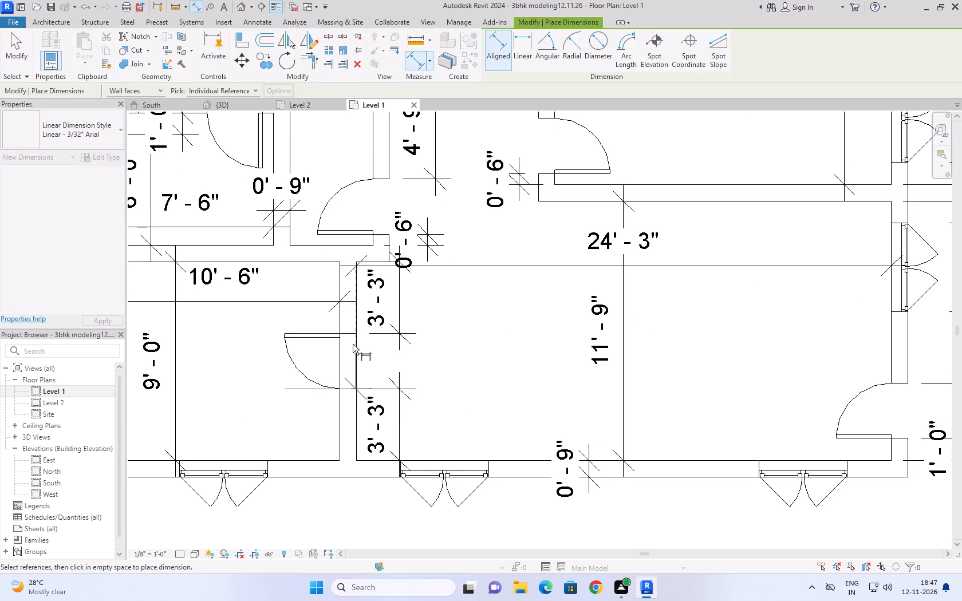
{"action": "left_click", "coordinate": [349, 334]}
{"action": "left_click", "coordinate": [478, 360]}
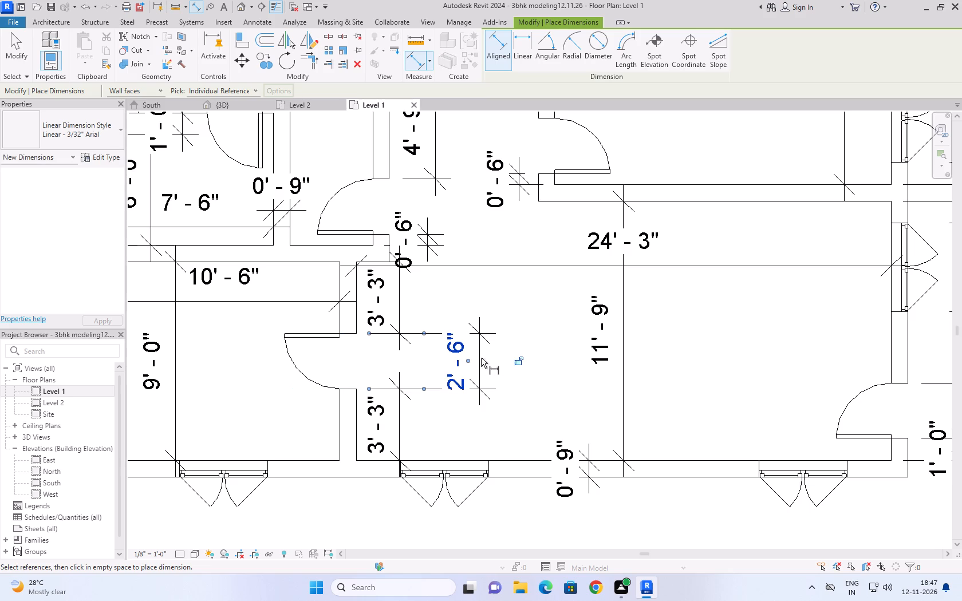
Add an aligned dimension across the door opening in the east exterior wall, placed inside the large room.
{"action": "middle_click_drag", "start_coordinate": [523, 336], "coordinate": [310, 382]}
{"action": "scroll", "coordinate": [310, 382], "scroll_direction": "down", "scroll_amount": 2}
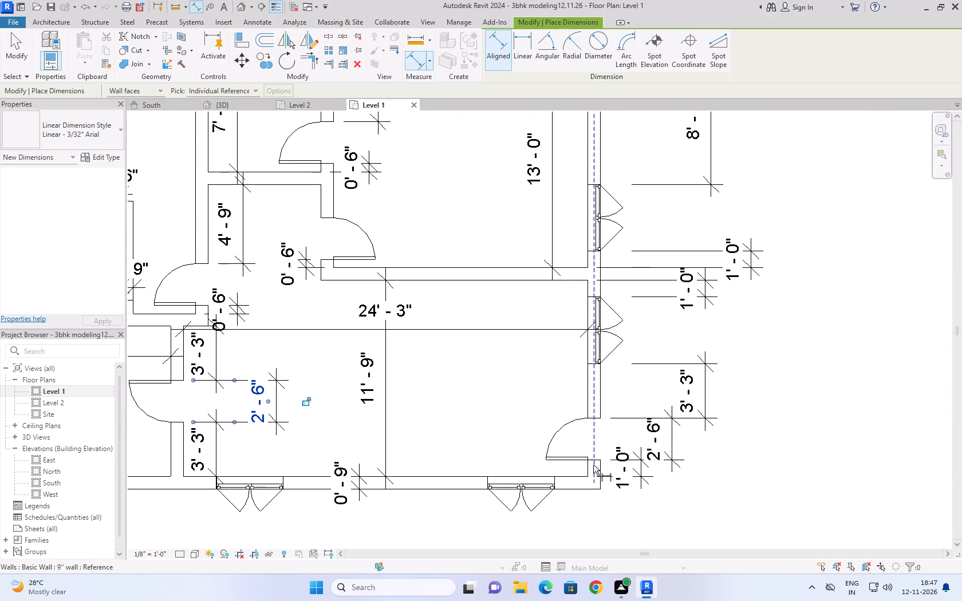
{"action": "left_click", "coordinate": [596, 460]}
{"action": "left_click", "coordinate": [597, 418]}
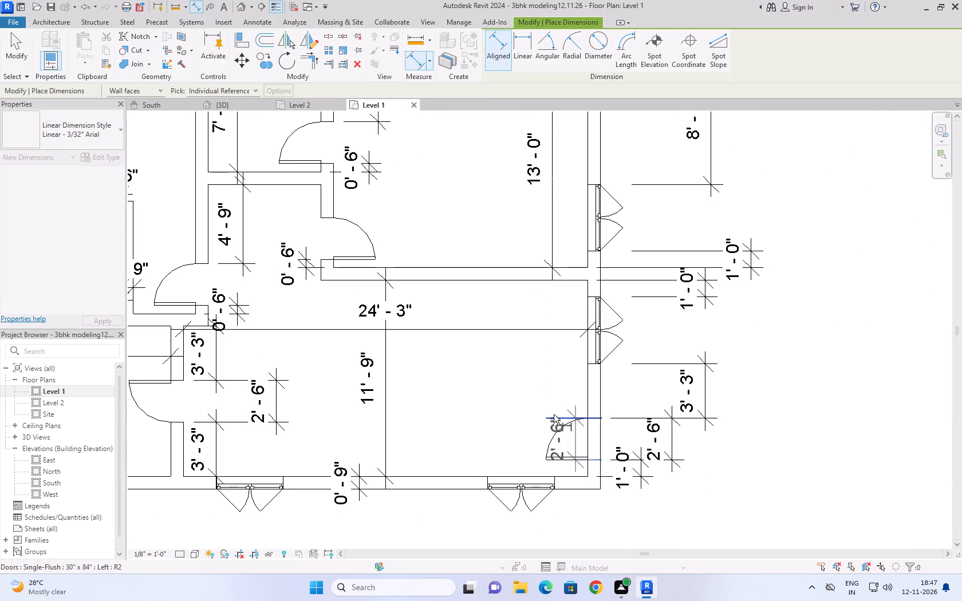
{"action": "left_click", "coordinate": [517, 414]}
Add an aligned dimension across the door opening between the 6'-9" room and the 15'-3" room, and end dimensioning.
{"action": "scroll", "coordinate": [488, 401], "scroll_direction": "down", "scroll_amount": 2}
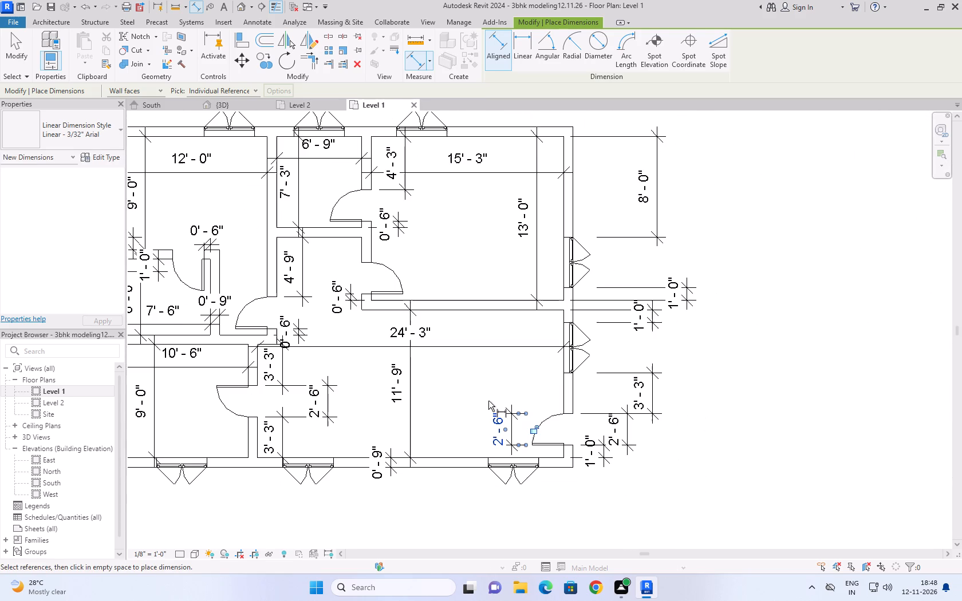
{"action": "scroll", "coordinate": [449, 393], "scroll_direction": "down", "scroll_amount": 1}
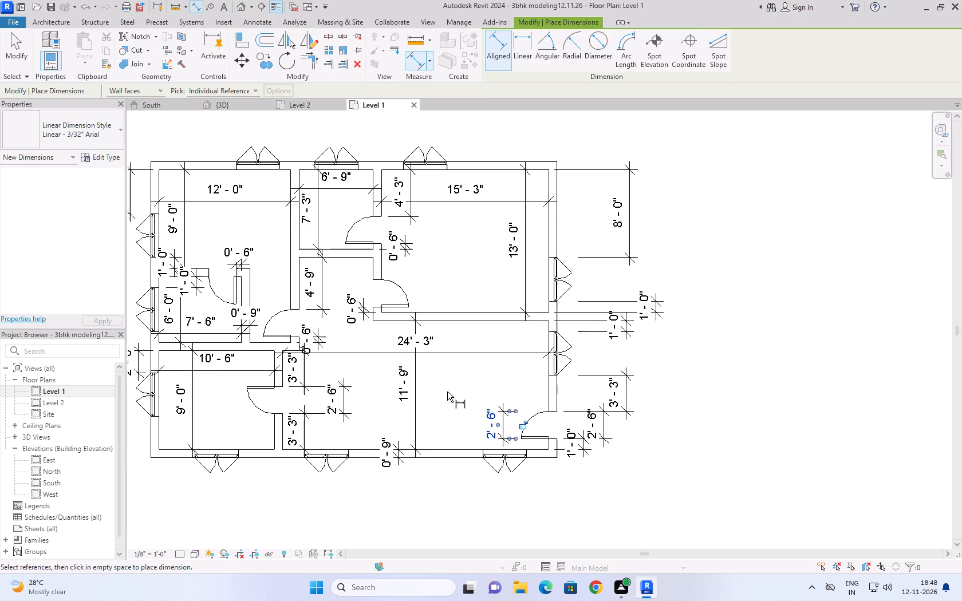
{"action": "scroll", "coordinate": [289, 334], "scroll_direction": "up", "scroll_amount": 4}
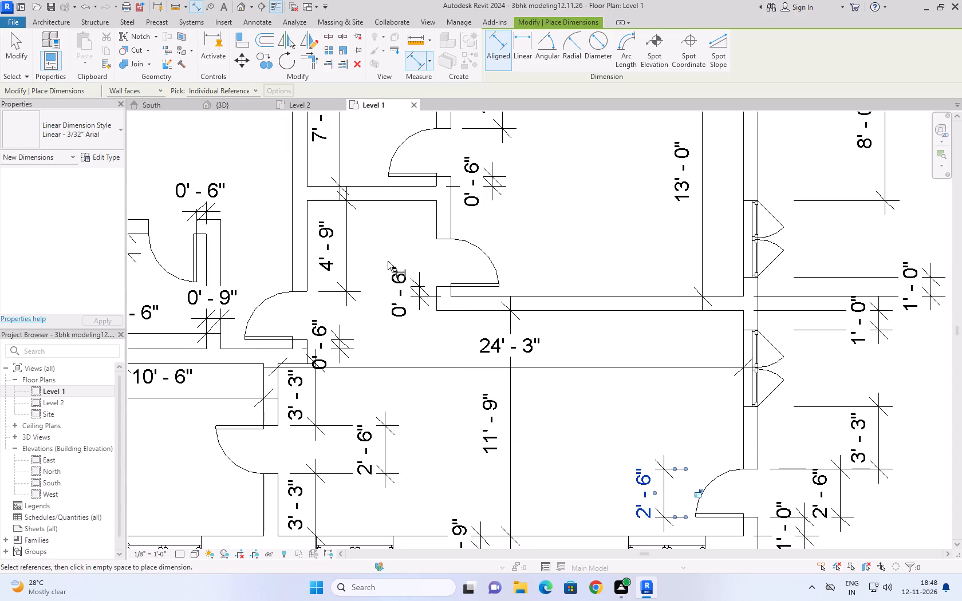
{"action": "middle_click_drag", "start_coordinate": [390, 269], "coordinate": [305, 436]}
{"action": "left_click", "coordinate": [357, 344]}
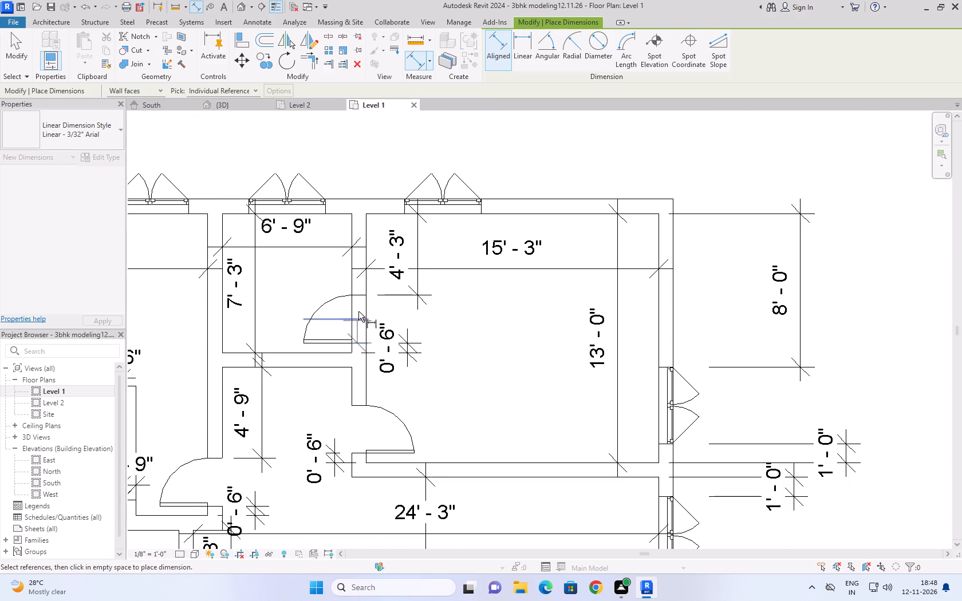
{"action": "left_click", "coordinate": [358, 296]}
{"action": "left_click", "coordinate": [460, 318]}
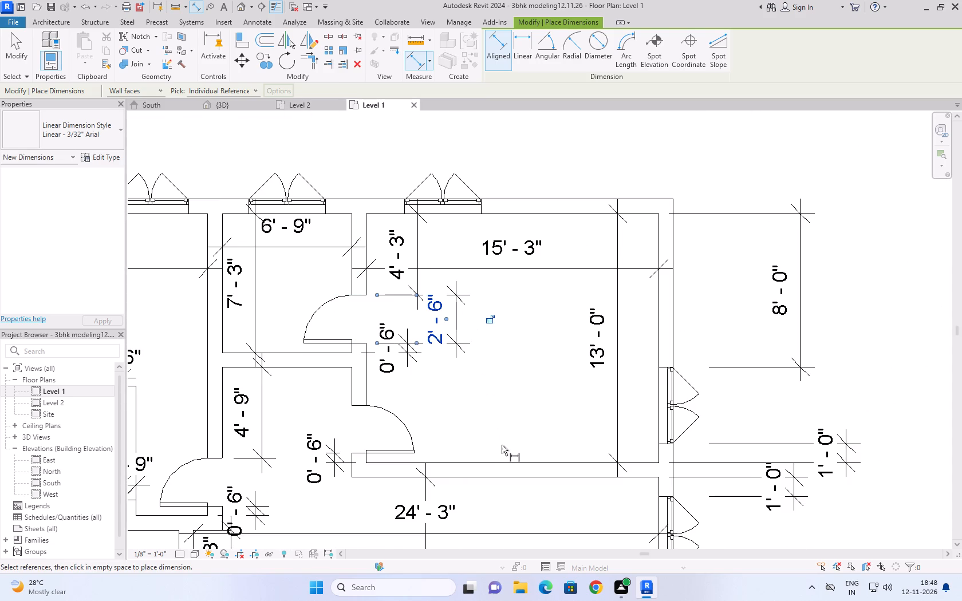
{"action": "key", "text": "Escape"}
{"action": "key", "text": "Escape"}
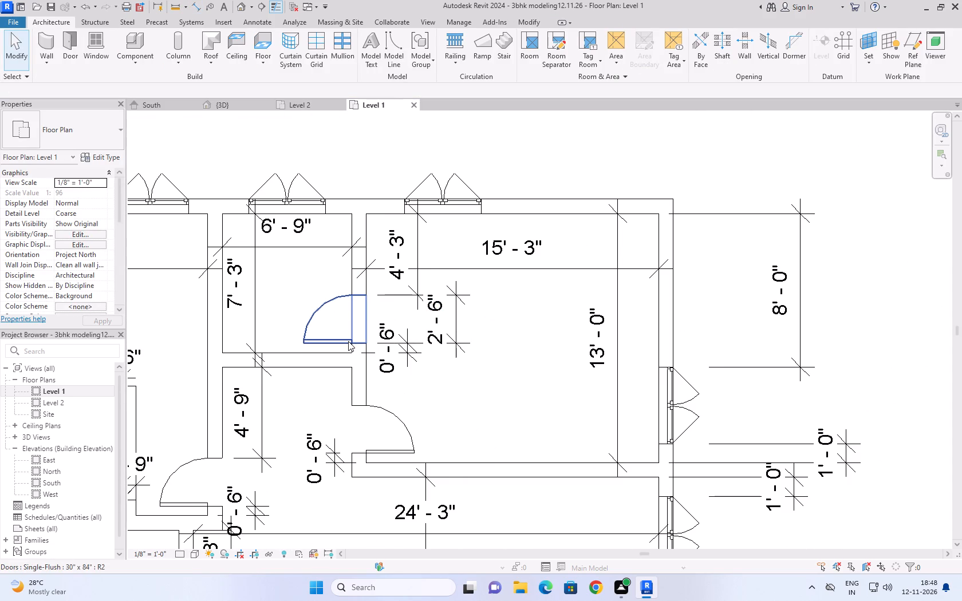
{"action": "left_click", "coordinate": [348, 341]}
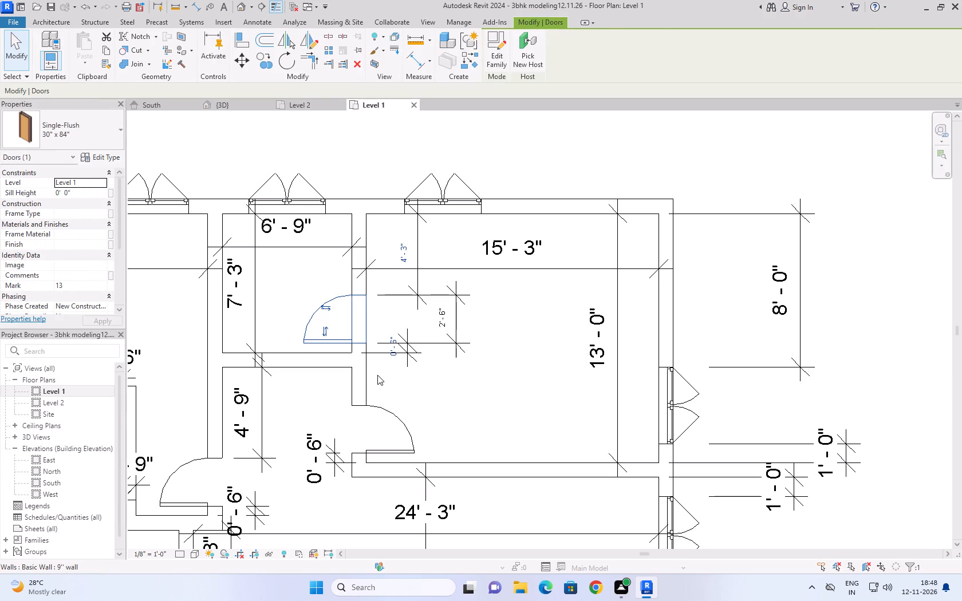
{"action": "left_click", "coordinate": [480, 409]}
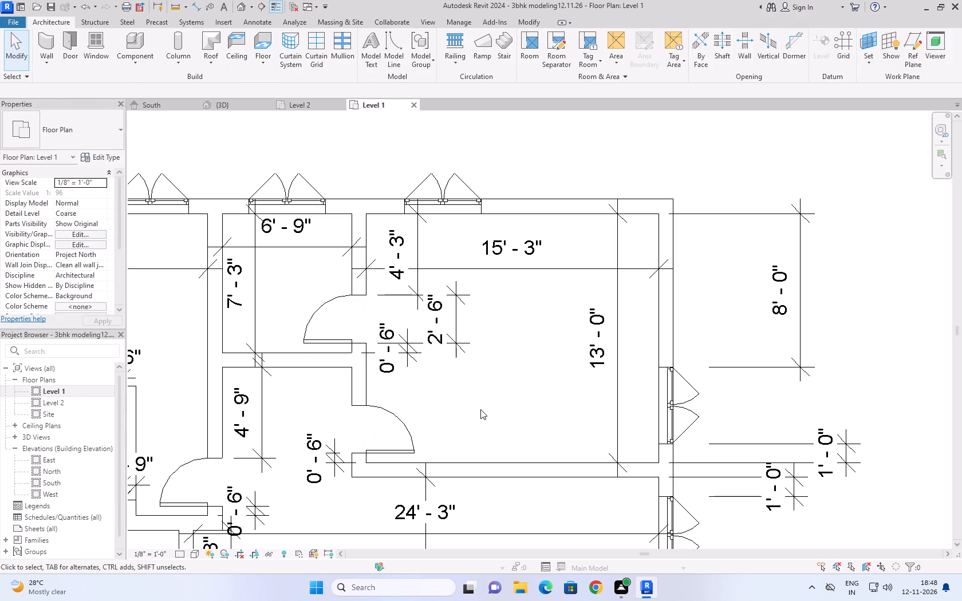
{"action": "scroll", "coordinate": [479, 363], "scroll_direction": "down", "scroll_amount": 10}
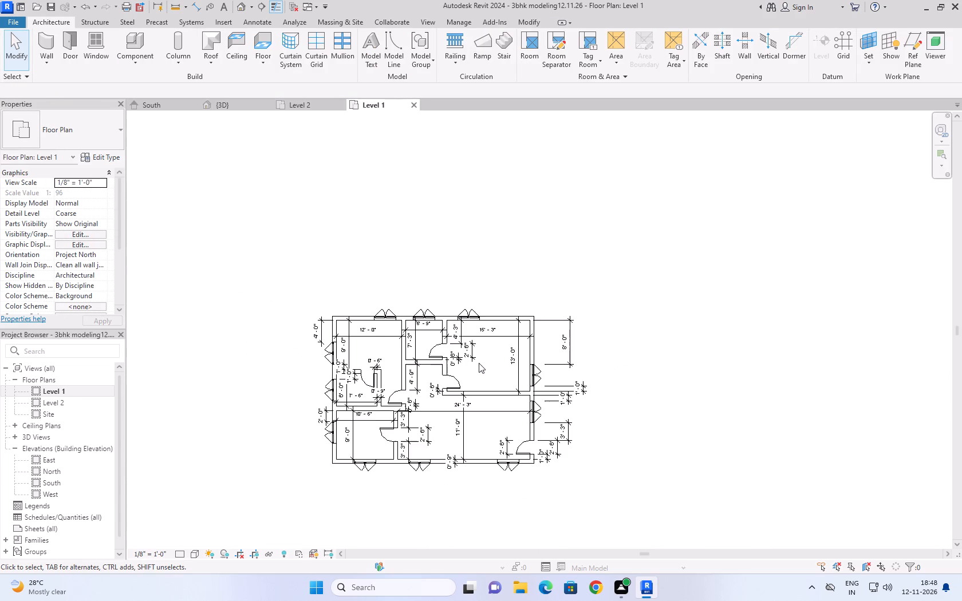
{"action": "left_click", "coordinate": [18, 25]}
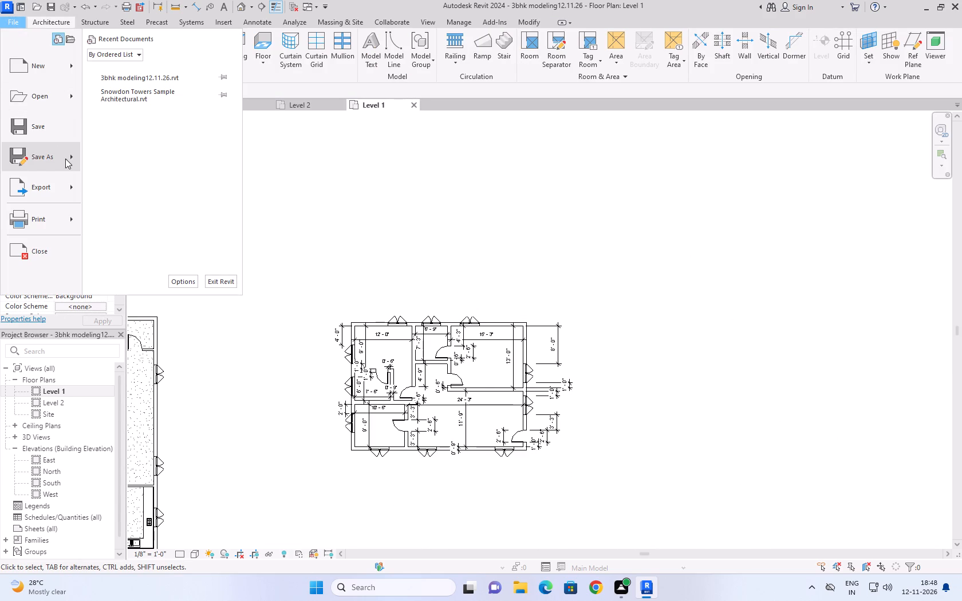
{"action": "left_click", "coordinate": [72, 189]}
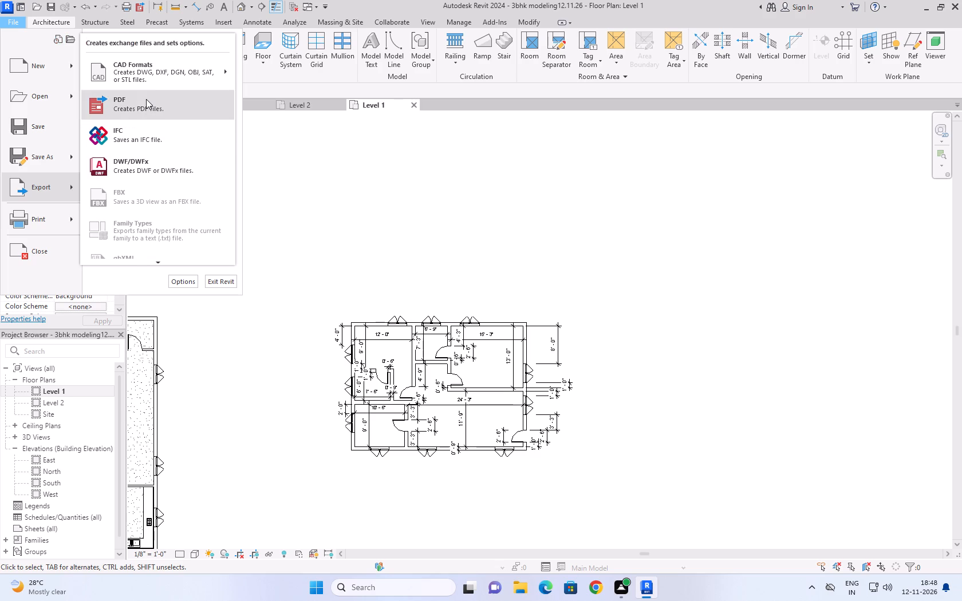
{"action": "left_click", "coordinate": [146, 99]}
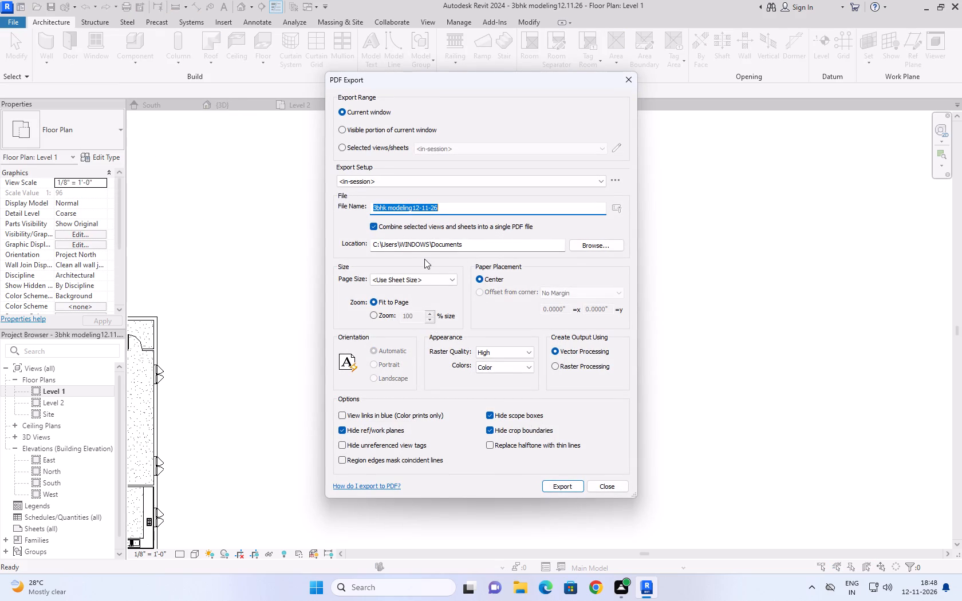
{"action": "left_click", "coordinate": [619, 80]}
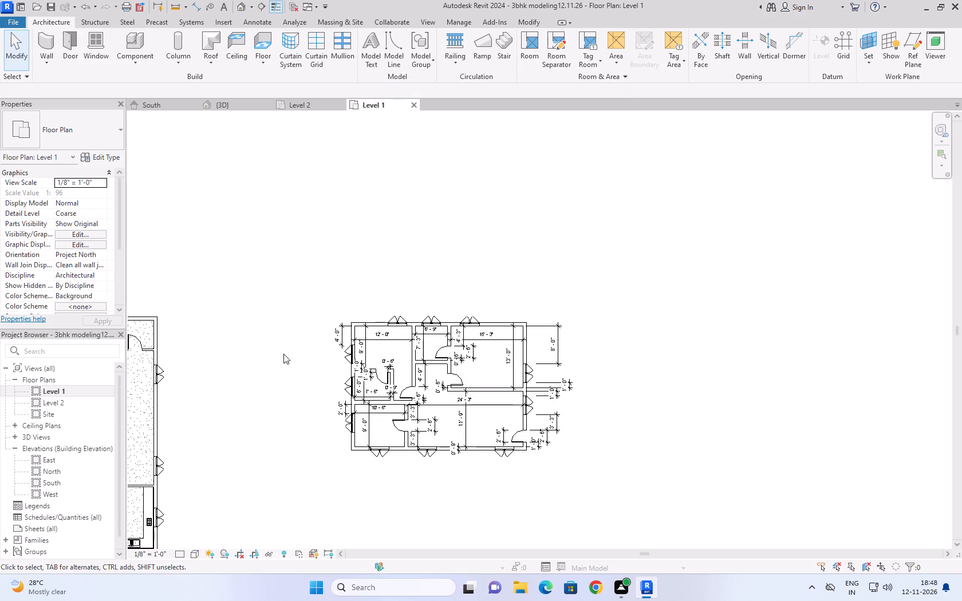
Switch to File Explorer and open the exported 3bhk modeling12-11-26 PDF from the Documents folder.
{"action": "key", "text": "super+e"}
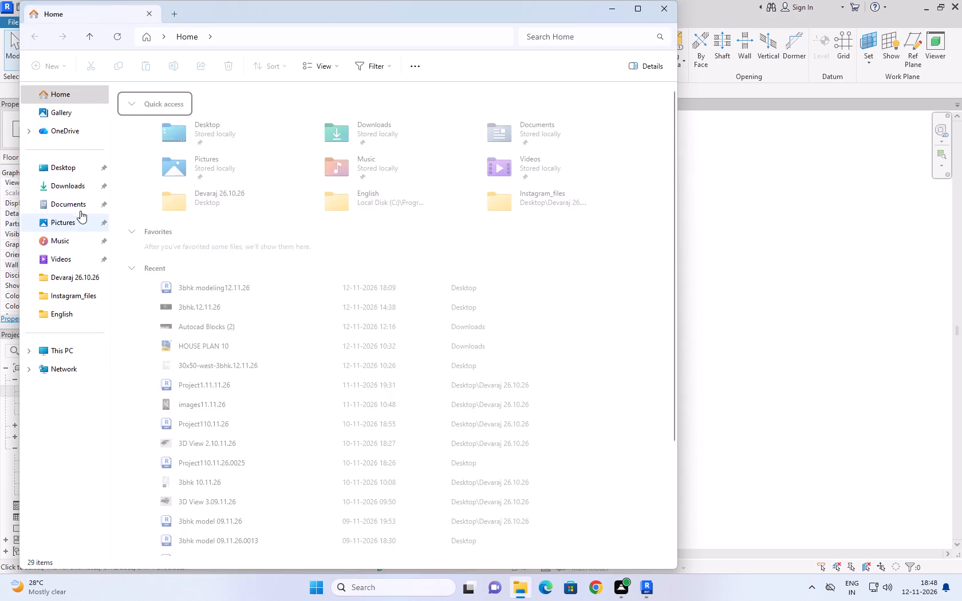
{"action": "left_click", "coordinate": [81, 204]}
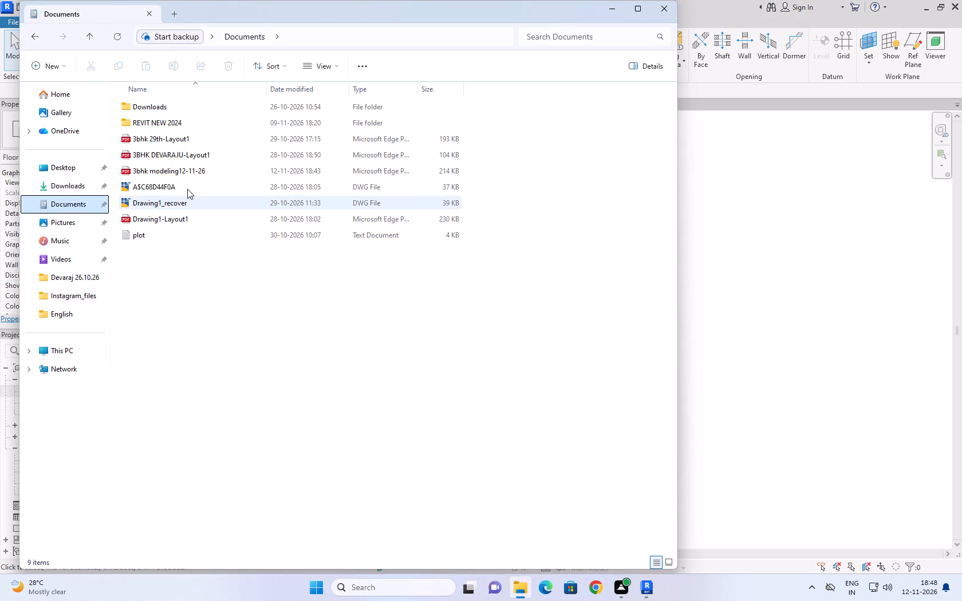
{"action": "double_click", "coordinate": [191, 169]}
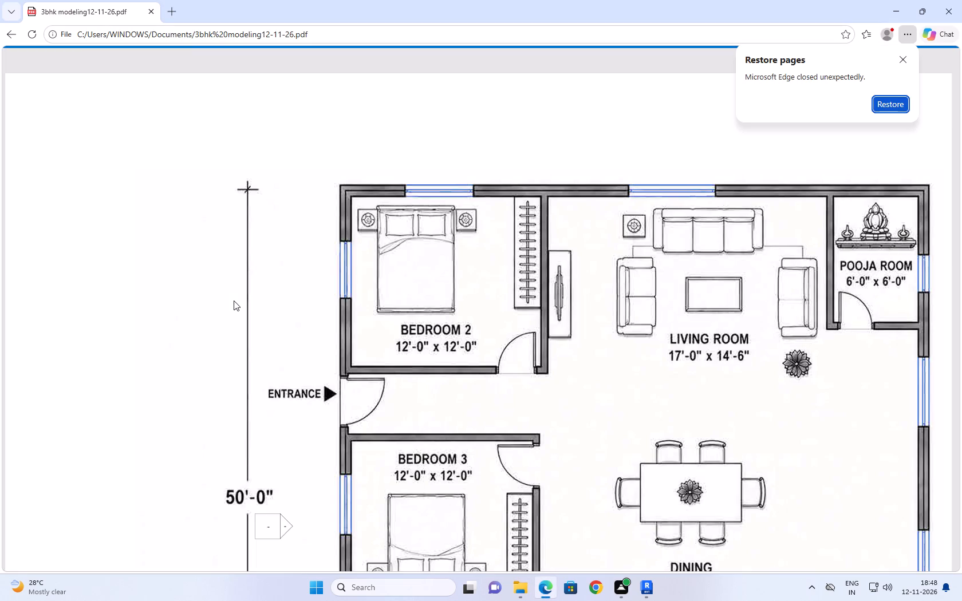
Look over the floor plans on the exported PDF page and find the second house's dimensioned plan at readable size.
{"action": "scroll", "coordinate": [223, 192], "scroll_direction": "down", "scroll_amount": 4}
{"action": "middle_click_drag", "start_coordinate": [440, 240], "coordinate": [238, 389]}
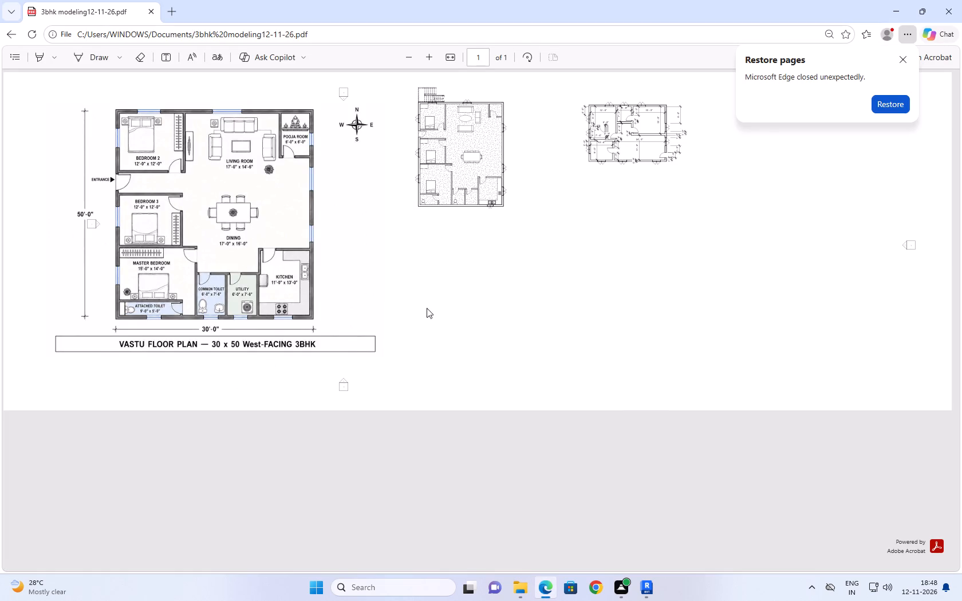
{"action": "middle_click_drag", "start_coordinate": [471, 278], "coordinate": [297, 386]}
{"action": "scroll", "coordinate": [678, 112], "scroll_direction": "up", "scroll_amount": 5}
{"action": "triple_click", "coordinate": [433, 55]}
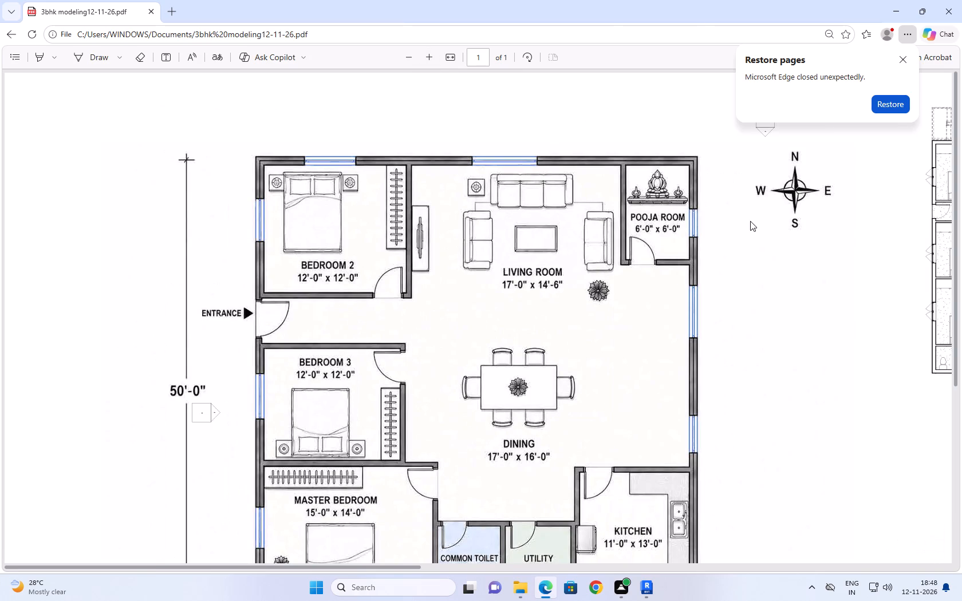
{"action": "middle_click_drag", "start_coordinate": [750, 221], "coordinate": [212, 232]}
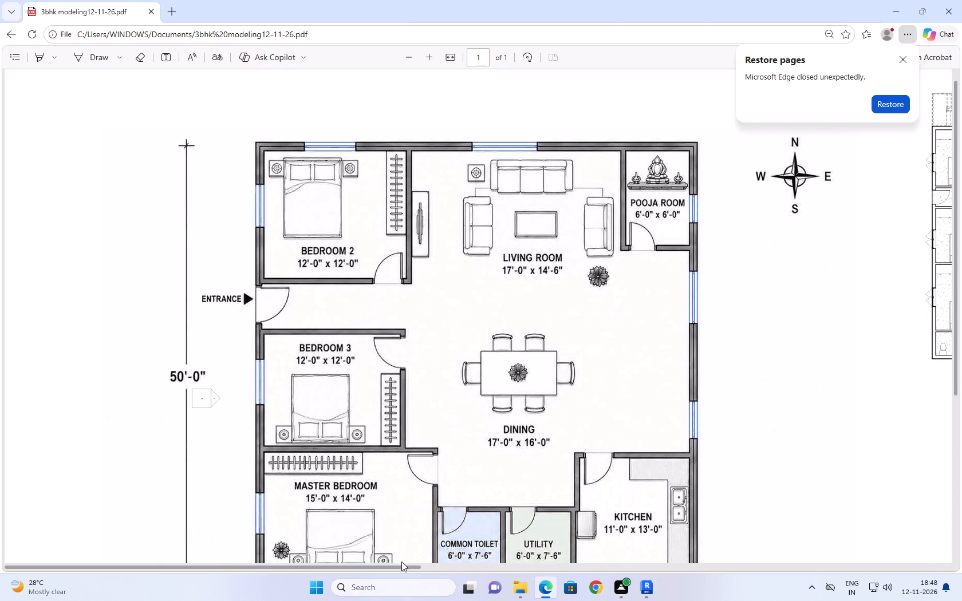
{"action": "left_click_drag", "start_coordinate": [404, 565], "coordinate": [734, 588]}
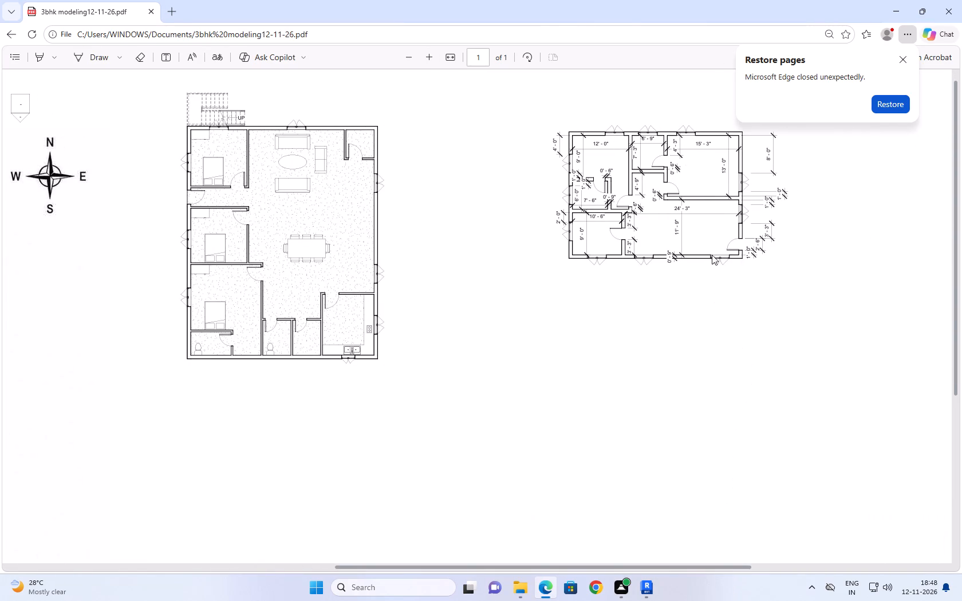
{"action": "middle_click_drag", "start_coordinate": [767, 186], "coordinate": [868, 213]}
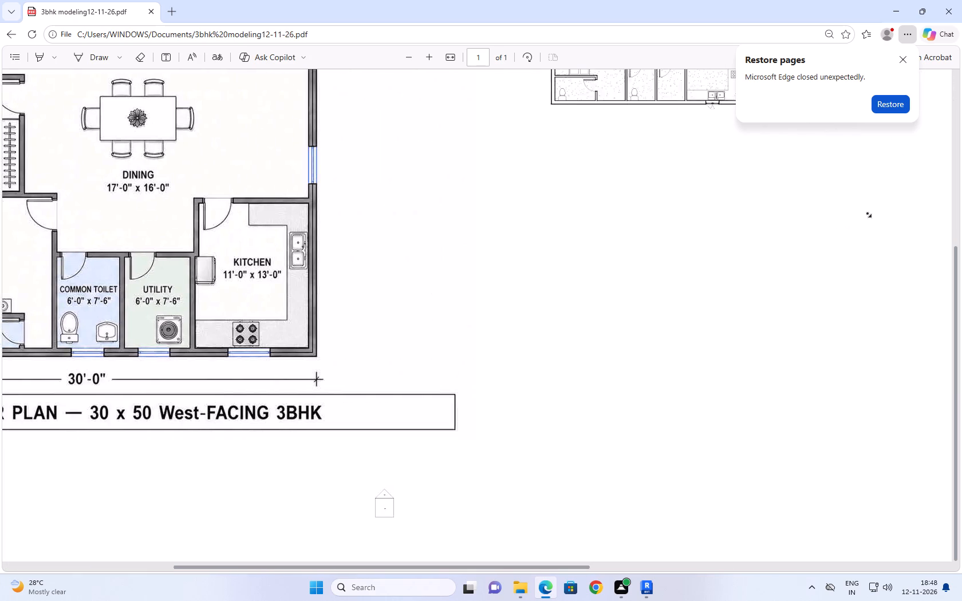
{"action": "middle_click_drag", "start_coordinate": [868, 213], "coordinate": [723, 143]}
{"action": "scroll", "coordinate": [233, 147], "scroll_direction": "up", "scroll_amount": 2}
{"action": "middle_click_drag", "start_coordinate": [234, 146], "coordinate": [253, 159]}
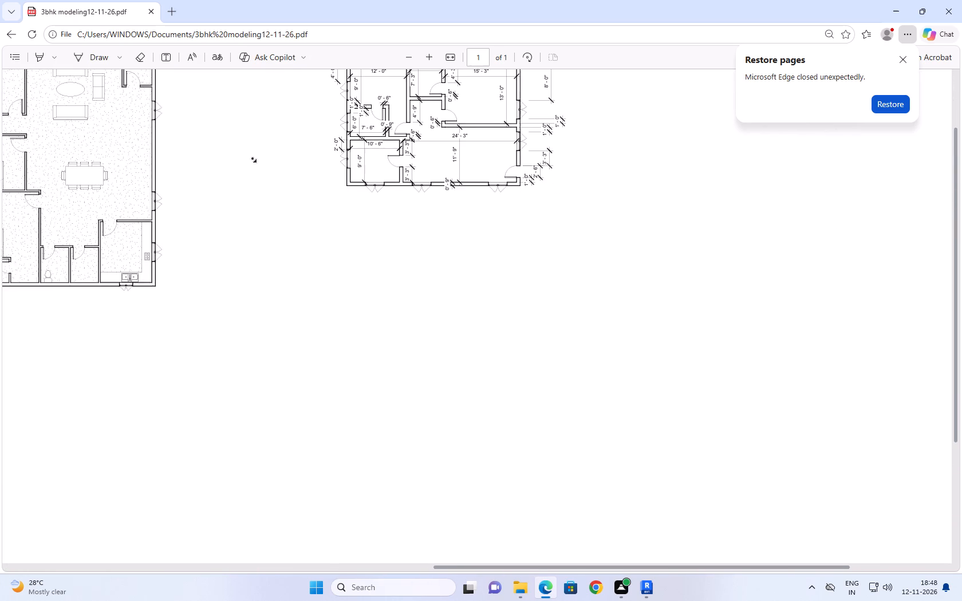
{"action": "middle_click_drag", "start_coordinate": [253, 159], "coordinate": [259, 175]}
{"action": "scroll", "coordinate": [259, 175], "scroll_direction": "up", "scroll_amount": 2}
{"action": "middle_click_drag", "start_coordinate": [278, 153], "coordinate": [298, 84]}
{"action": "scroll", "coordinate": [246, 290], "scroll_direction": "up", "scroll_amount": 1}
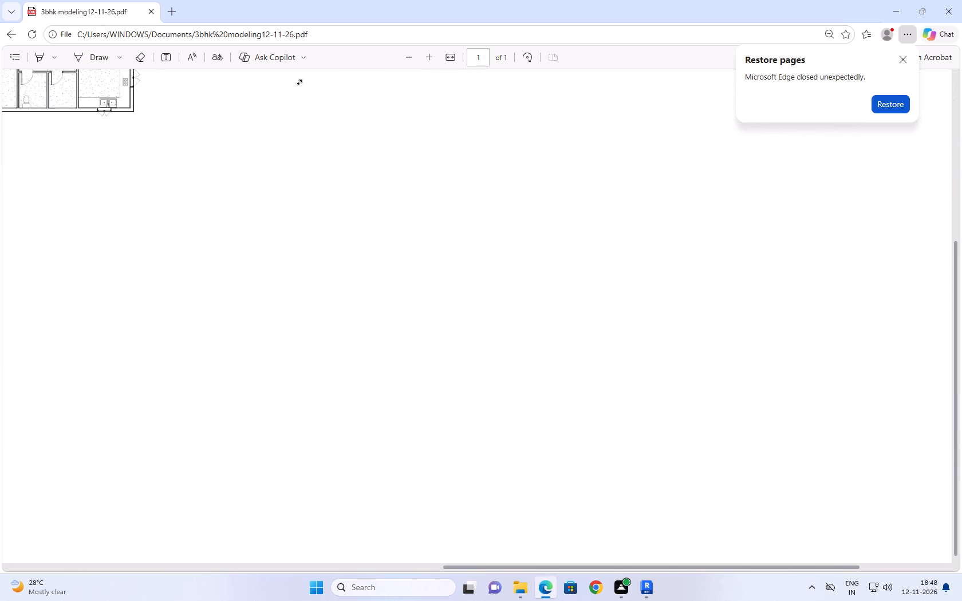
{"action": "middle_click_drag", "start_coordinate": [298, 84], "coordinate": [298, 58]}
{"action": "scroll", "coordinate": [404, 151], "scroll_direction": "up", "scroll_amount": 2}
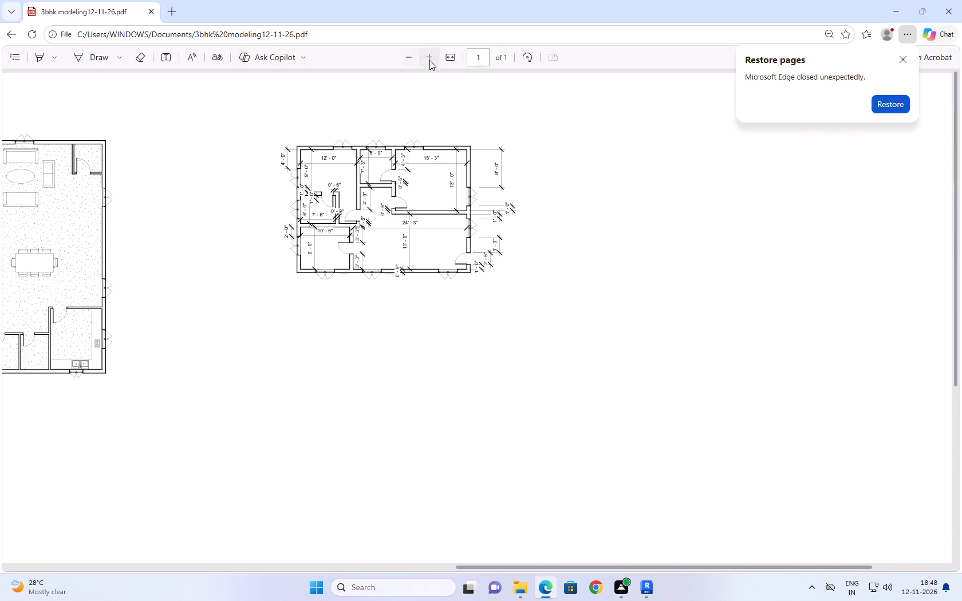
{"action": "left_click", "coordinate": [430, 60]}
{"action": "left_click", "coordinate": [430, 60]}
{"action": "left_click", "coordinate": [432, 59]}
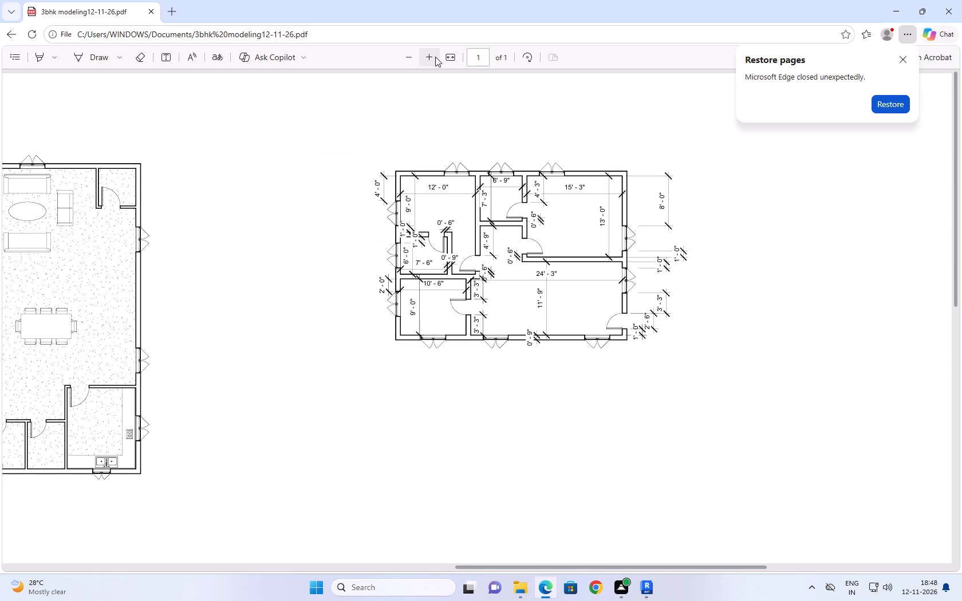
{"action": "triple_click", "coordinate": [435, 57]}
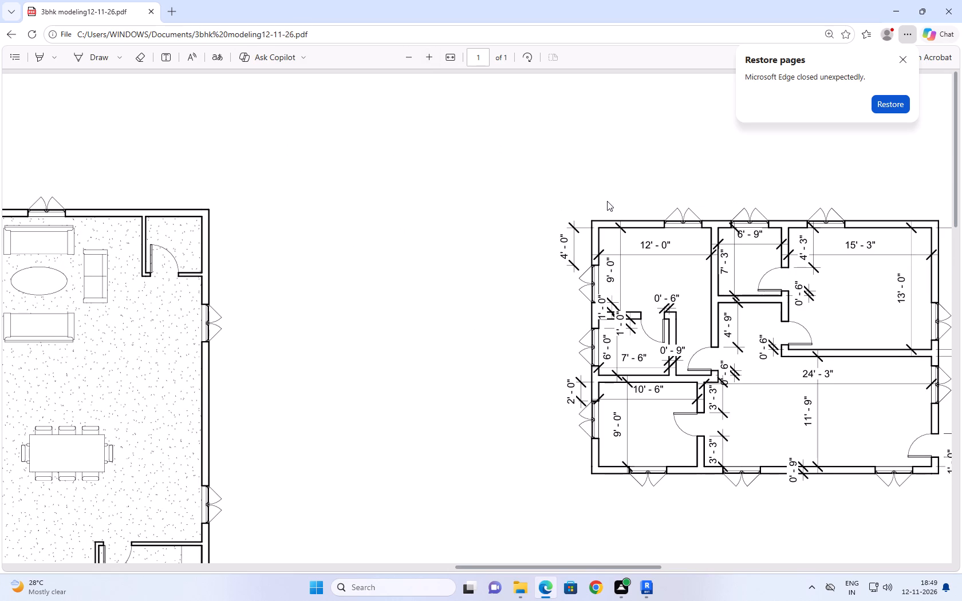
{"action": "middle_click_drag", "start_coordinate": [607, 201], "coordinate": [697, 263]}
{"action": "middle_click_drag", "start_coordinate": [600, 216], "coordinate": [562, 121]}
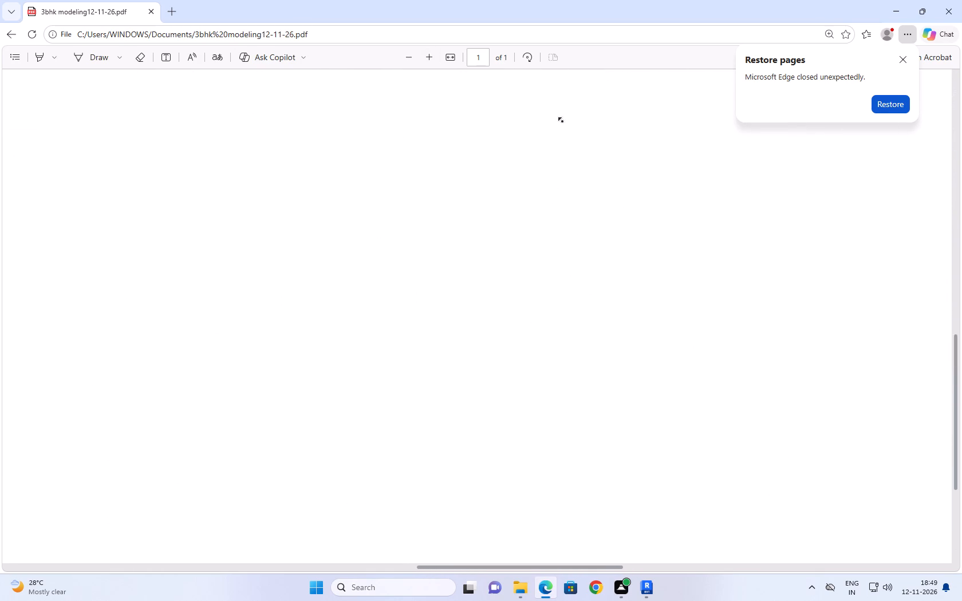
{"action": "middle_click_drag", "start_coordinate": [562, 121], "coordinate": [693, 131]}
Examine the second house's room, wall, door and window dimensions in the PDF, including the 4'-9", 11'-9" and 10'-6" labels.
{"action": "scroll", "coordinate": [562, 110], "scroll_direction": "down", "scroll_amount": 1}
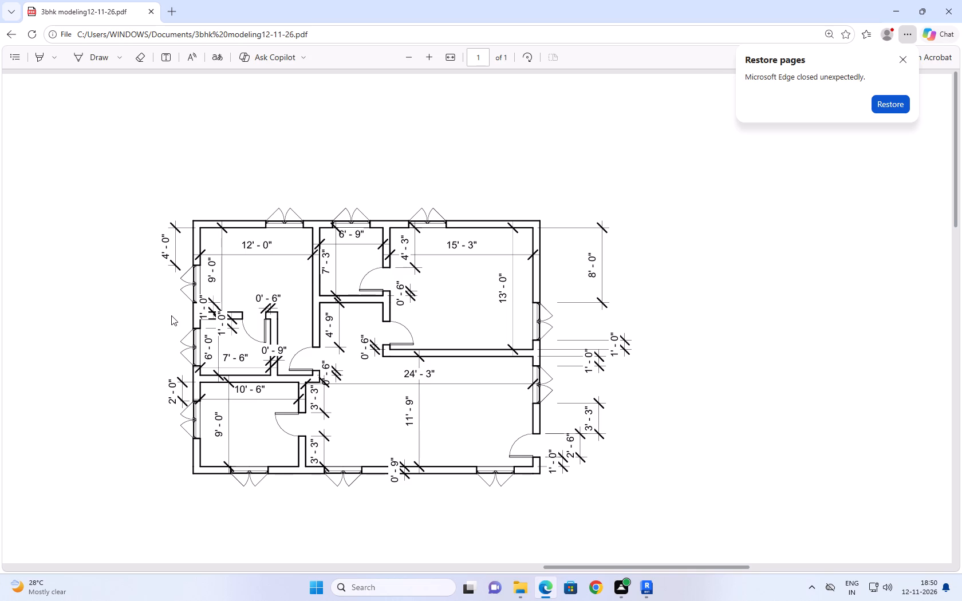
{"action": "scroll", "coordinate": [149, 326], "scroll_direction": "down", "scroll_amount": 4}
{"action": "scroll", "coordinate": [165, 305], "scroll_direction": "up", "scroll_amount": 3}
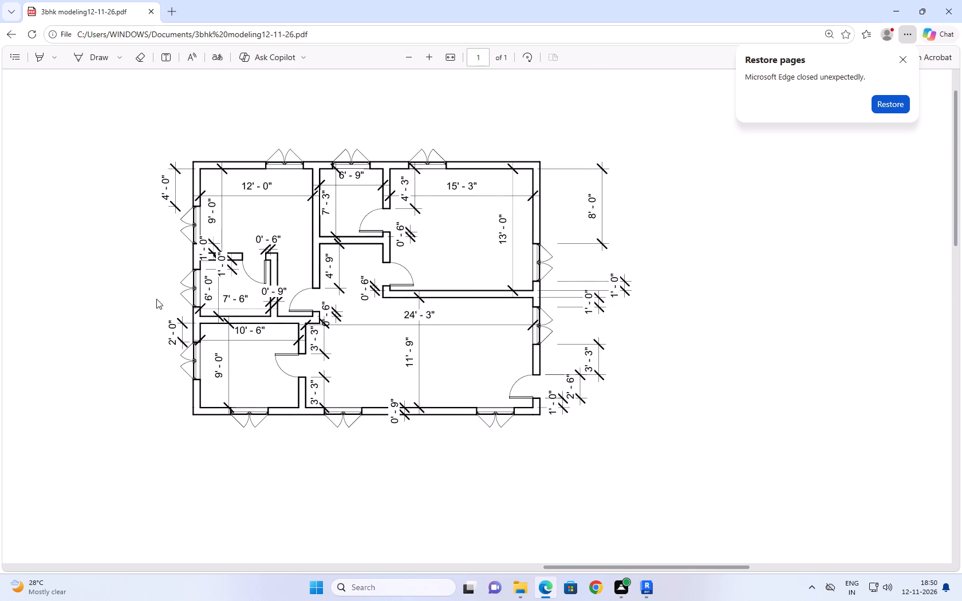
{"action": "scroll", "coordinate": [156, 298], "scroll_direction": "up", "scroll_amount": 2}
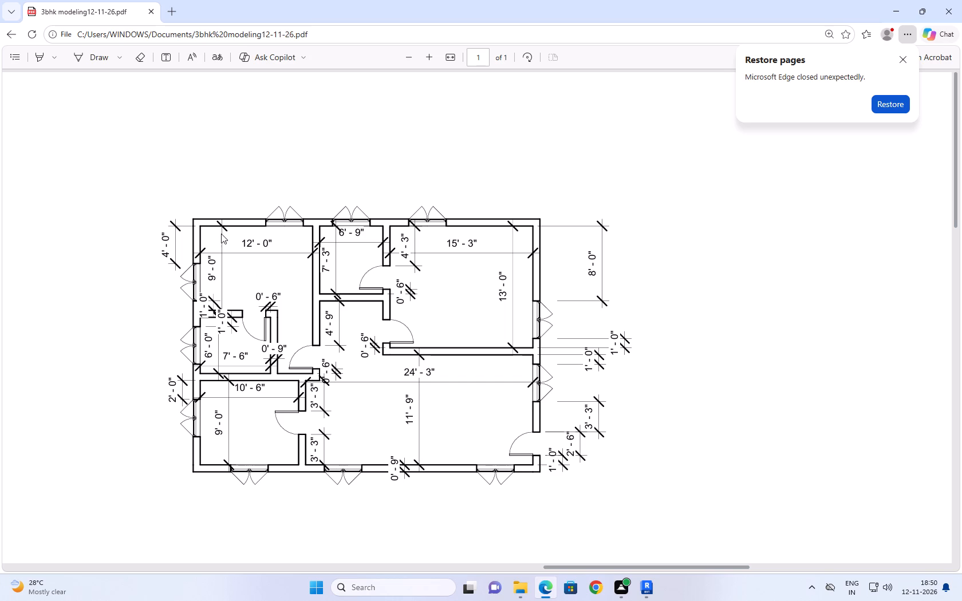
{"action": "scroll", "coordinate": [320, 257], "scroll_direction": "down", "scroll_amount": 1}
{"action": "scroll", "coordinate": [330, 285], "scroll_direction": "up", "scroll_amount": 1}
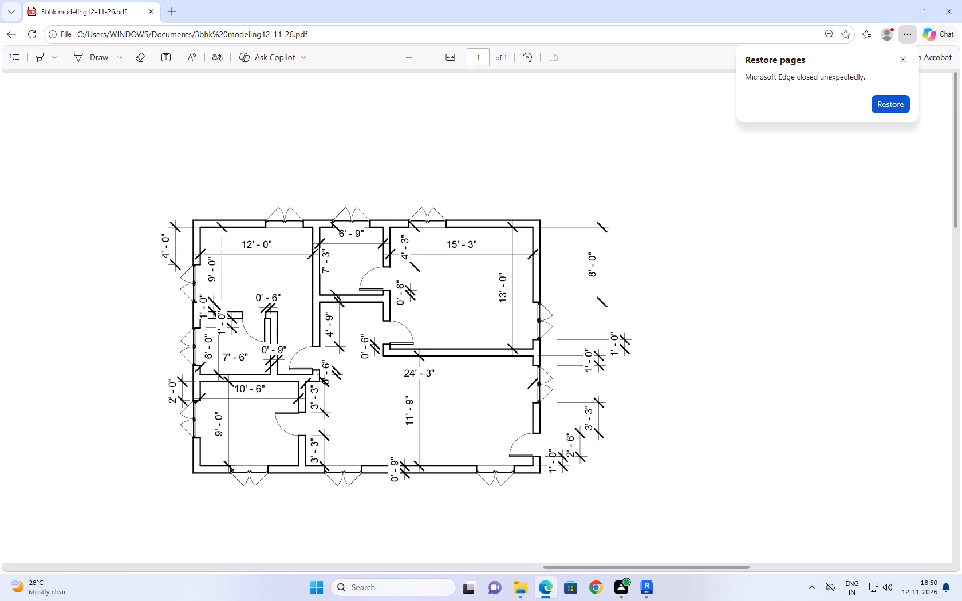
{"action": "left_click_drag", "start_coordinate": [324, 314], "coordinate": [329, 337]}
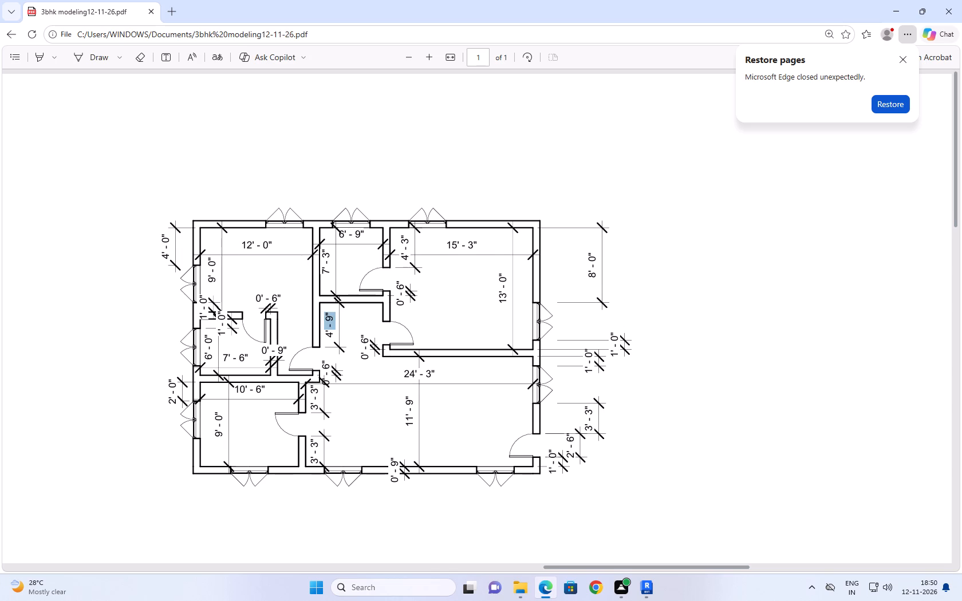
{"action": "left_click_drag", "start_coordinate": [329, 337], "coordinate": [337, 352]}
{"action": "left_click", "coordinate": [123, 314]}
{"action": "left_click_drag", "start_coordinate": [159, 242], "coordinate": [509, 407]}
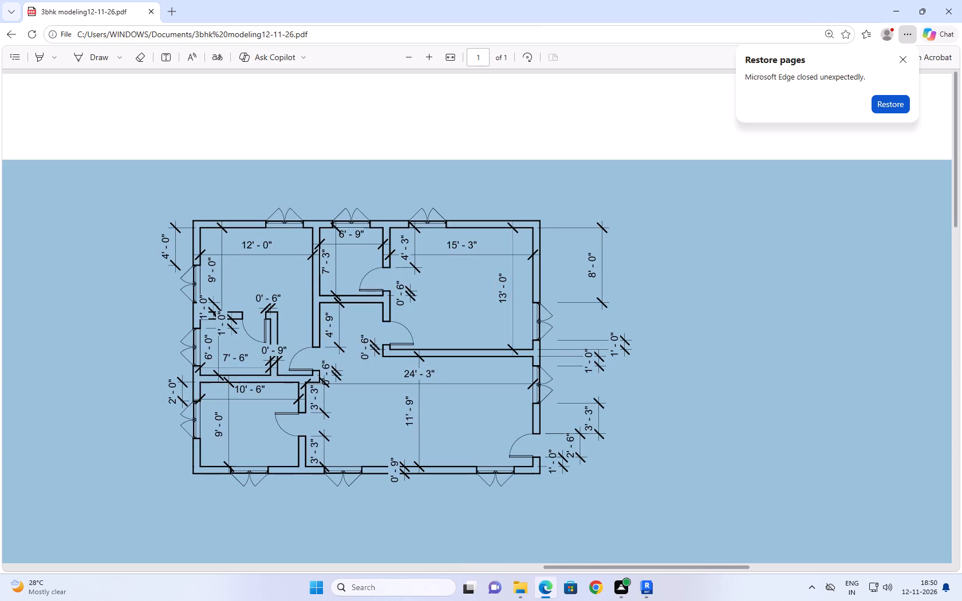
{"action": "left_click_drag", "start_coordinate": [509, 407], "coordinate": [588, 475]}
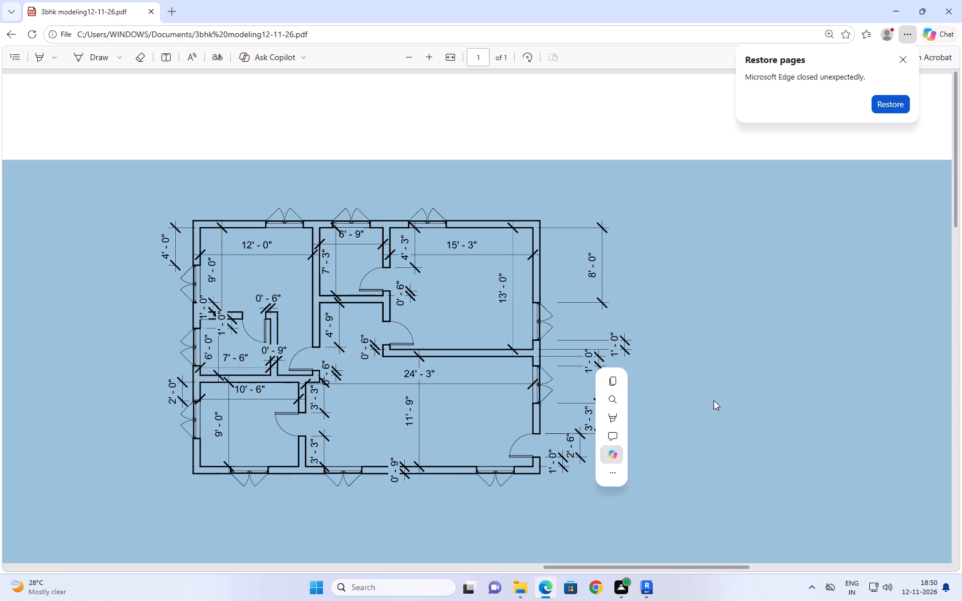
{"action": "left_click", "coordinate": [722, 390]}
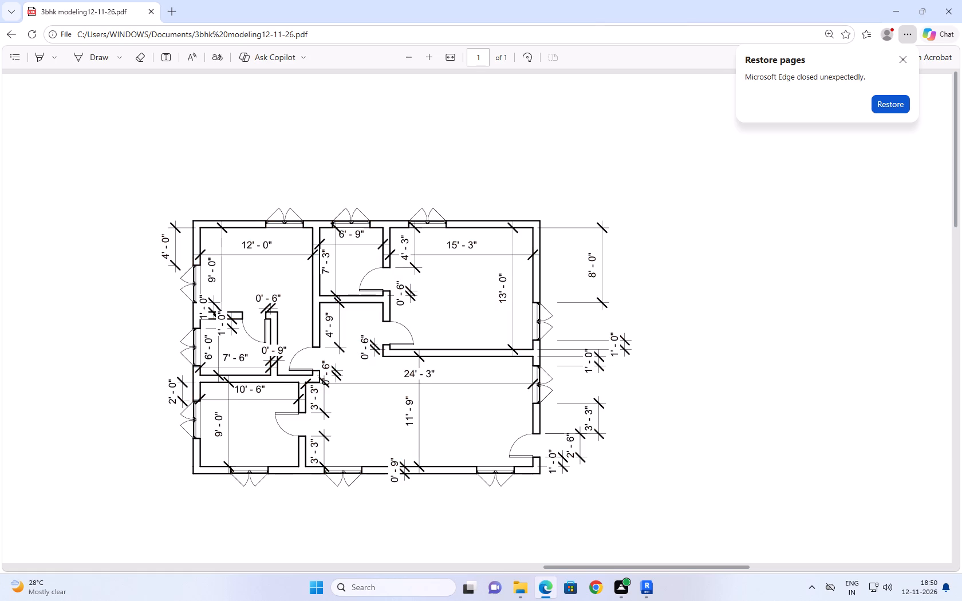
{"action": "left_click_drag", "start_coordinate": [406, 402], "coordinate": [414, 437]}
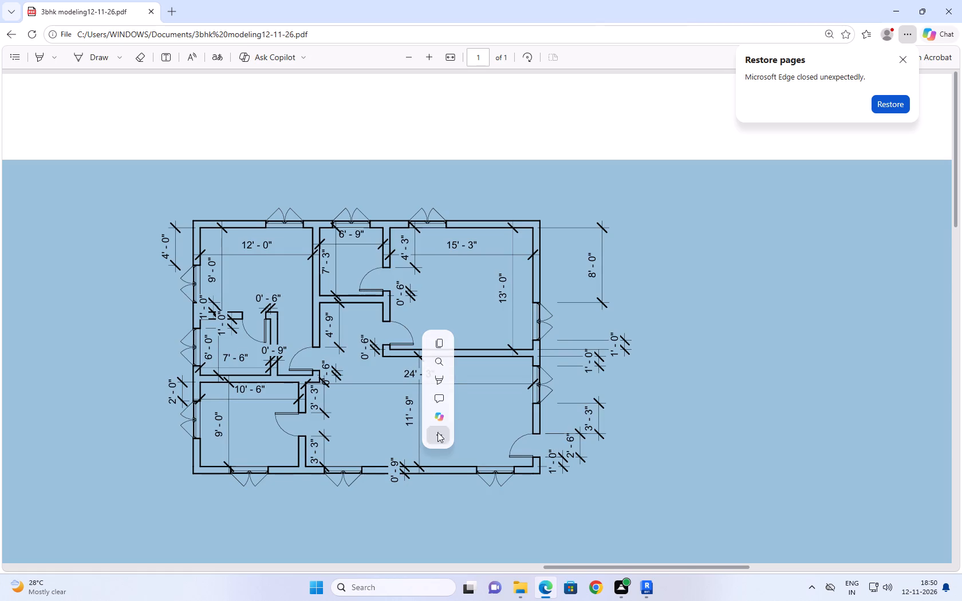
{"action": "left_click", "coordinate": [732, 342]}
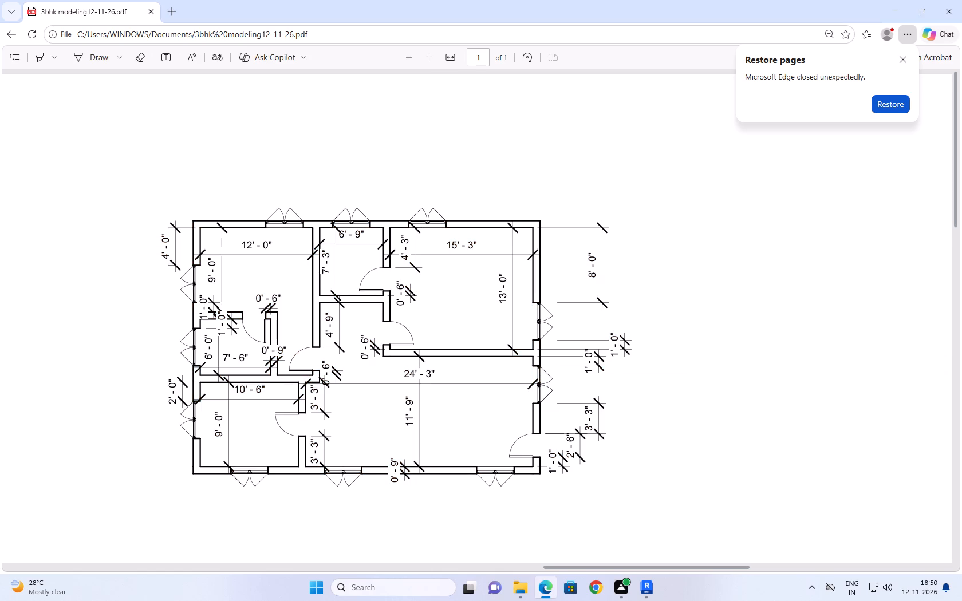
{"action": "left_click_drag", "start_coordinate": [235, 390], "coordinate": [273, 392]}
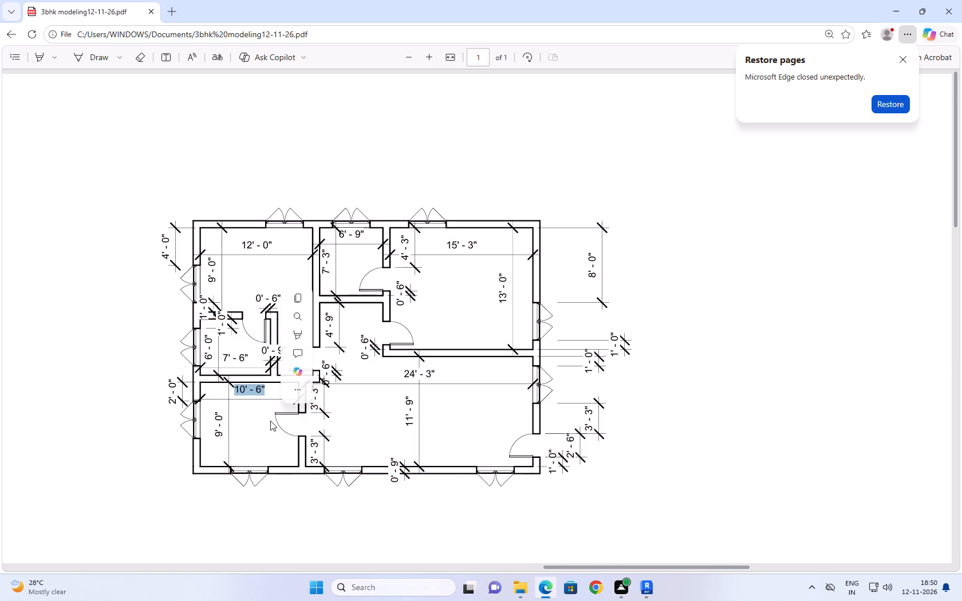
{"action": "left_click", "coordinate": [259, 417]}
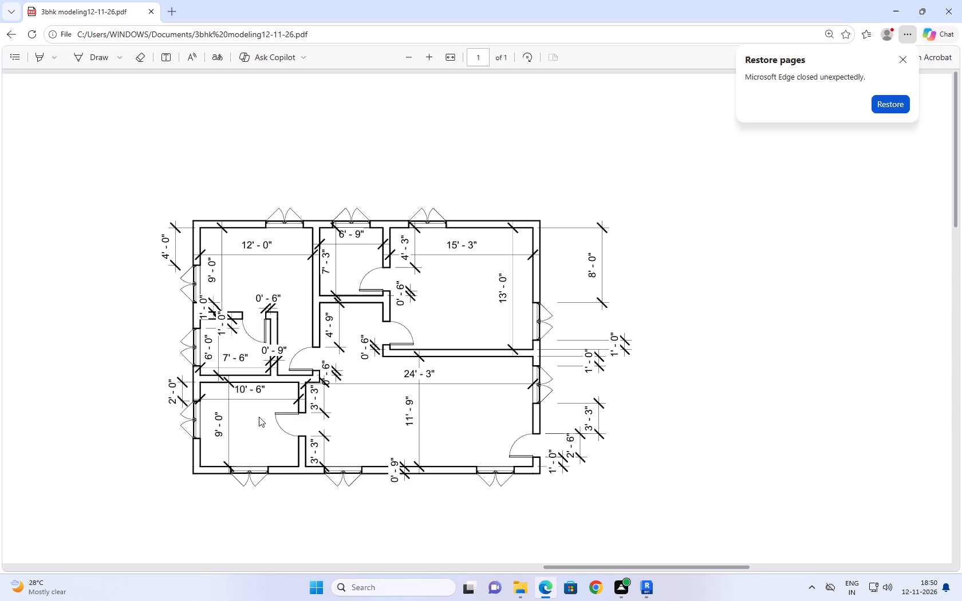
{"action": "left_click_drag", "start_coordinate": [264, 390], "coordinate": [261, 388]}
{"action": "left_click_drag", "start_coordinate": [261, 388], "coordinate": [235, 391]}
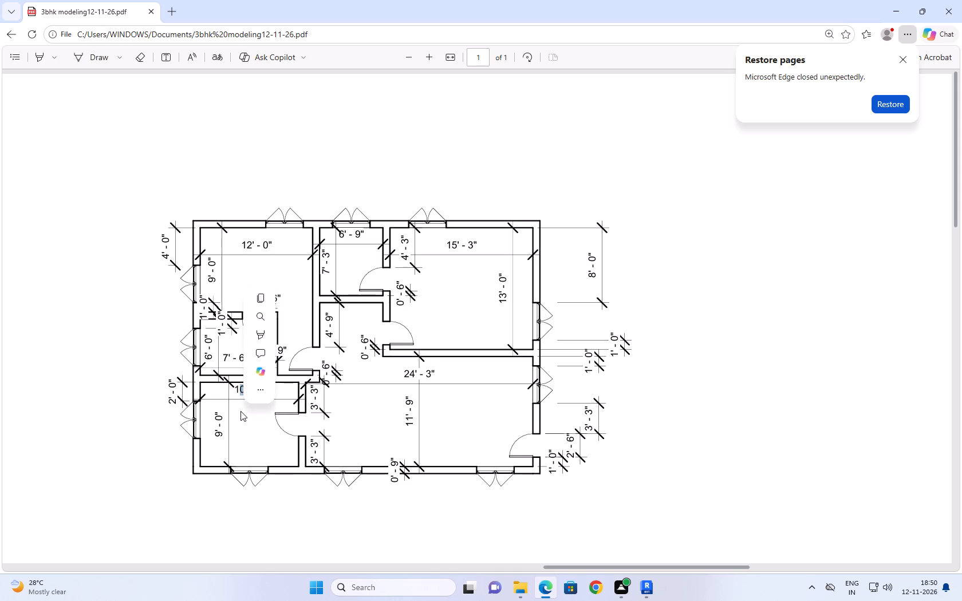
{"action": "left_click", "coordinate": [241, 412]}
{"action": "left_click", "coordinate": [235, 396]}
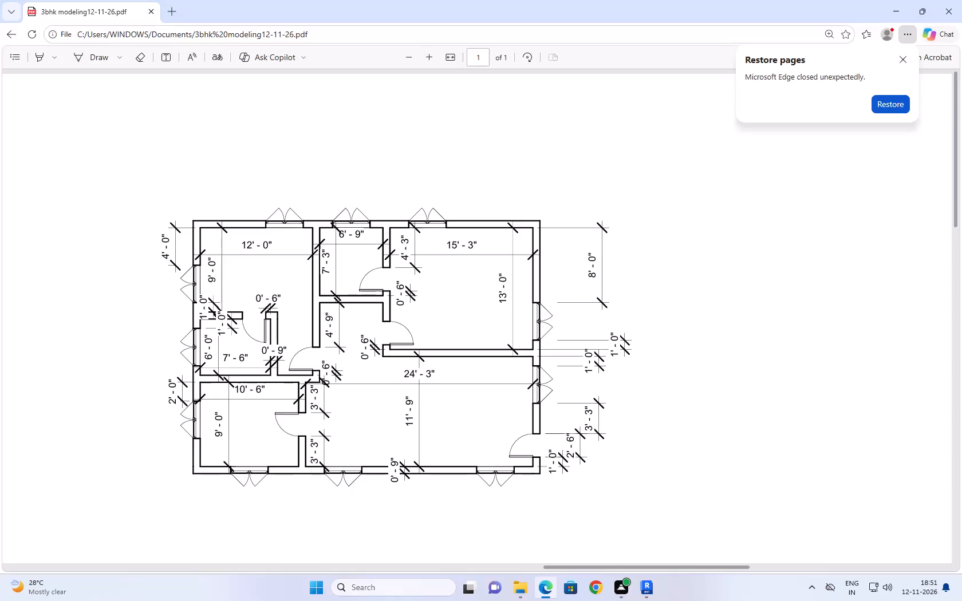
{"action": "scroll", "coordinate": [415, 507], "scroll_direction": "up", "scroll_amount": 3}
Examine the second house's dimensioned plan in the PDF at a larger size, including the 0'-6" wall dimension below the 12'-0" label.
{"action": "left_click", "coordinate": [430, 51]}
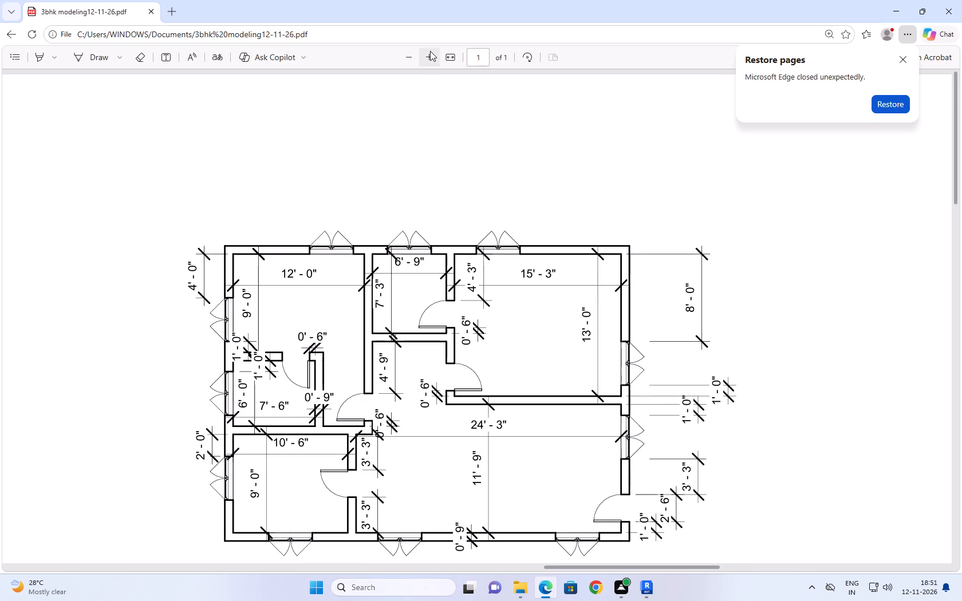
{"action": "middle_click_drag", "start_coordinate": [405, 431], "coordinate": [438, 347]}
{"action": "scroll", "coordinate": [318, 322], "scroll_direction": "down", "scroll_amount": 1}
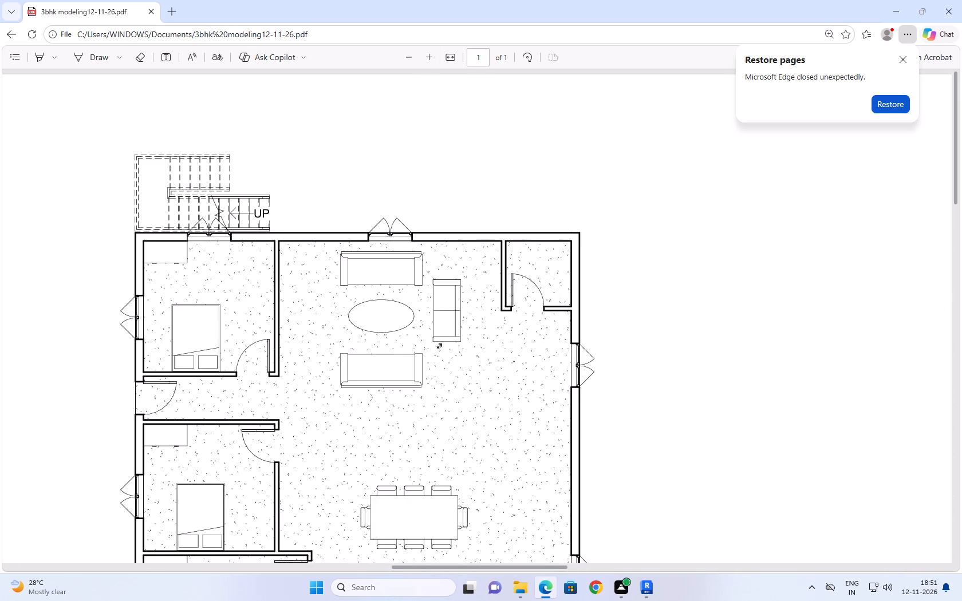
{"action": "middle_click_drag", "start_coordinate": [438, 347], "coordinate": [510, 360]}
{"action": "middle_click_drag", "start_coordinate": [360, 328], "coordinate": [330, 330]}
{"action": "scroll", "coordinate": [332, 330], "scroll_direction": "up", "scroll_amount": 1}
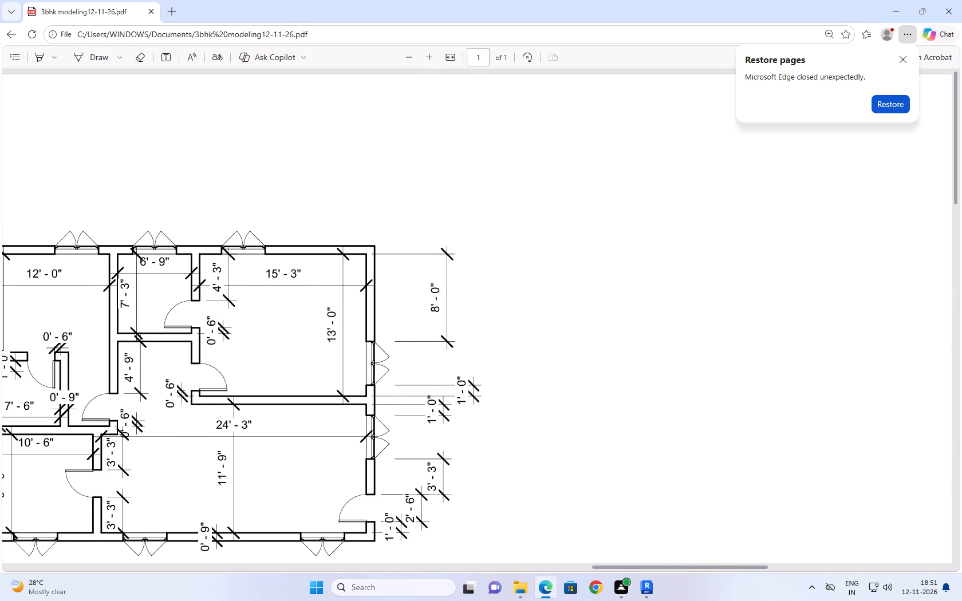
{"action": "middle_click_drag", "start_coordinate": [328, 329], "coordinate": [303, 330]}
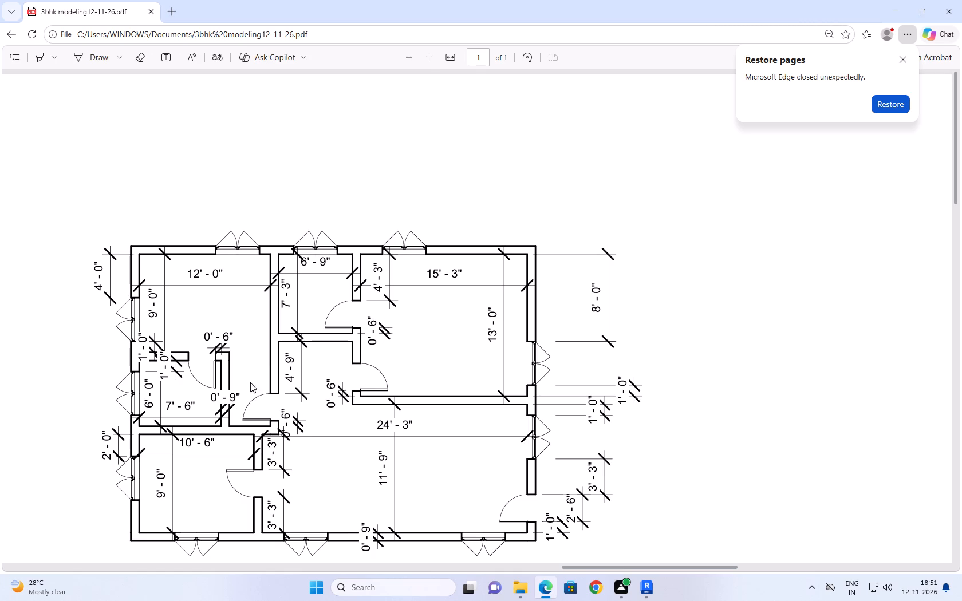
{"action": "left_click_drag", "start_coordinate": [201, 337], "coordinate": [232, 332]}
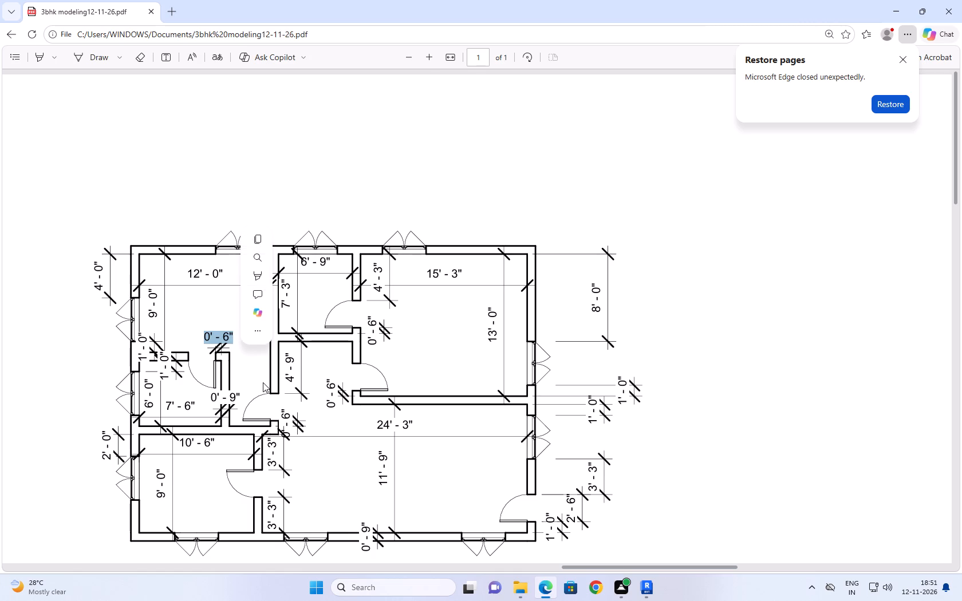
{"action": "left_click", "coordinate": [263, 382]}
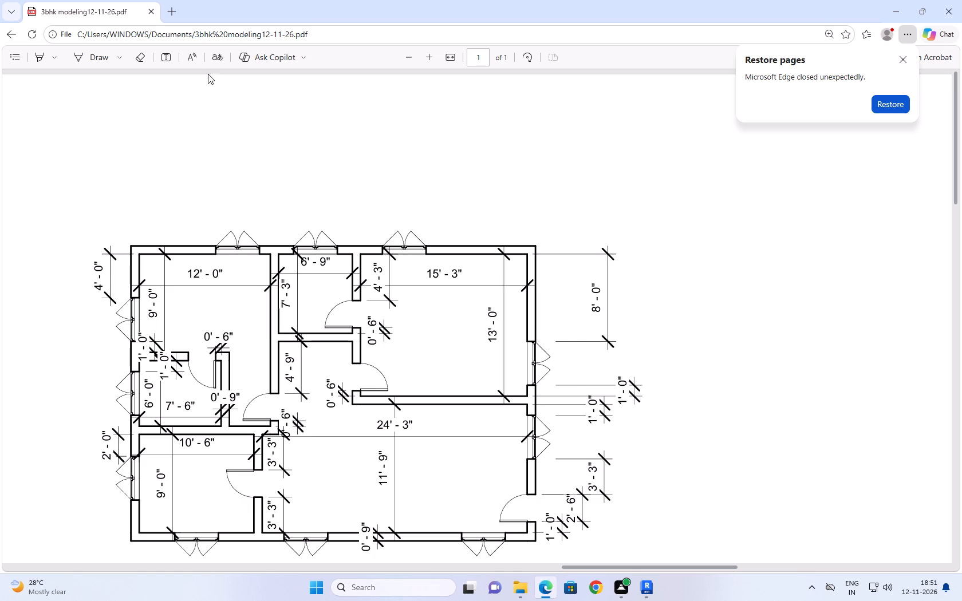
Examine the furnished 3BHK plan in the PDF, covering the kitchen, toilets, bedrooms, living and dining area, and stair.
{"action": "scroll", "coordinate": [279, 209], "scroll_direction": "down", "scroll_amount": 4}
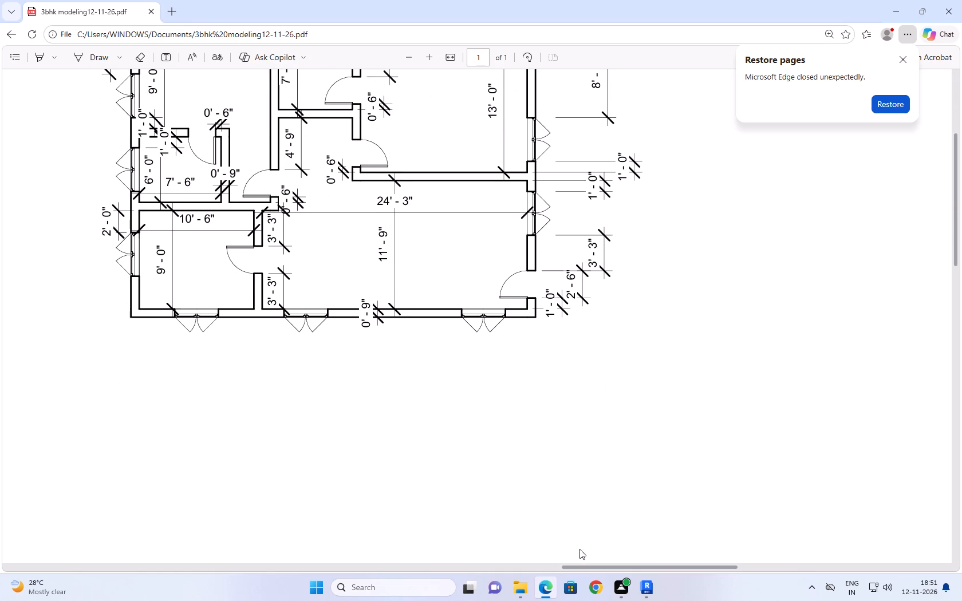
{"action": "left_click_drag", "start_coordinate": [593, 567], "coordinate": [470, 564]}
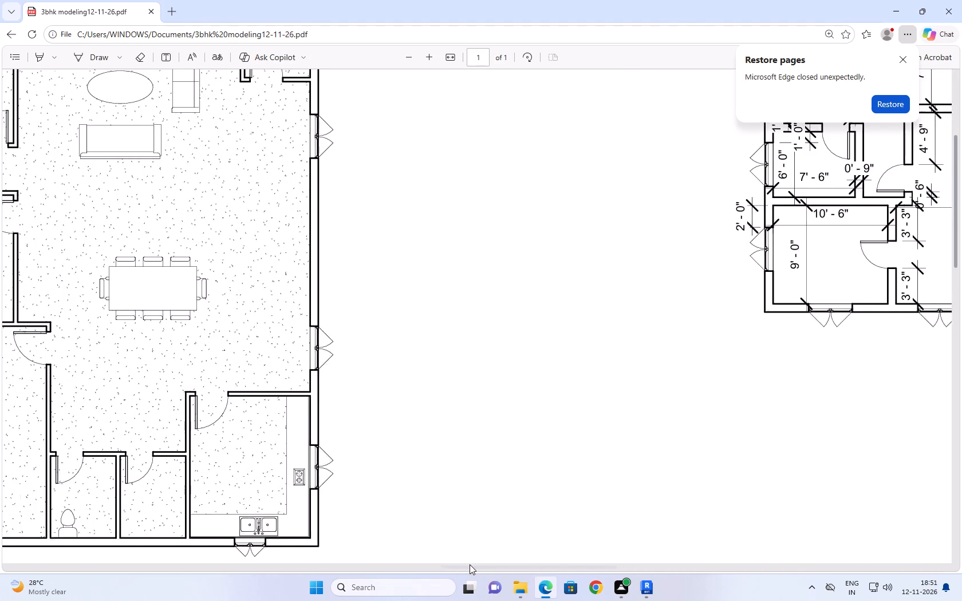
{"action": "left_click_drag", "start_coordinate": [470, 564], "coordinate": [447, 564]}
{"action": "scroll", "coordinate": [400, 446], "scroll_direction": "down", "scroll_amount": 7}
{"action": "scroll", "coordinate": [396, 429], "scroll_direction": "up", "scroll_amount": 3}
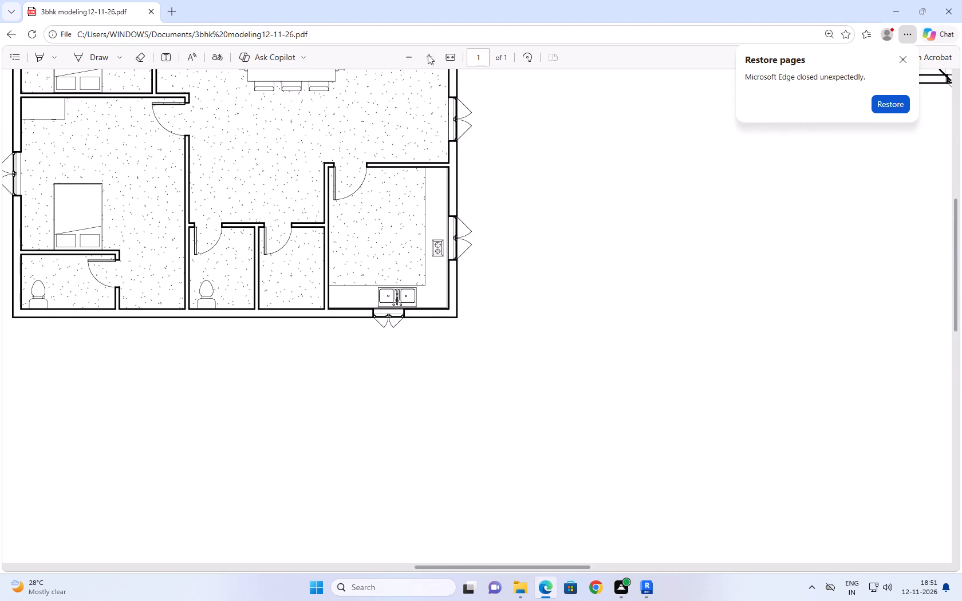
{"action": "left_click", "coordinate": [402, 55]}
{"action": "scroll", "coordinate": [452, 243], "scroll_direction": "up", "scroll_amount": 2}
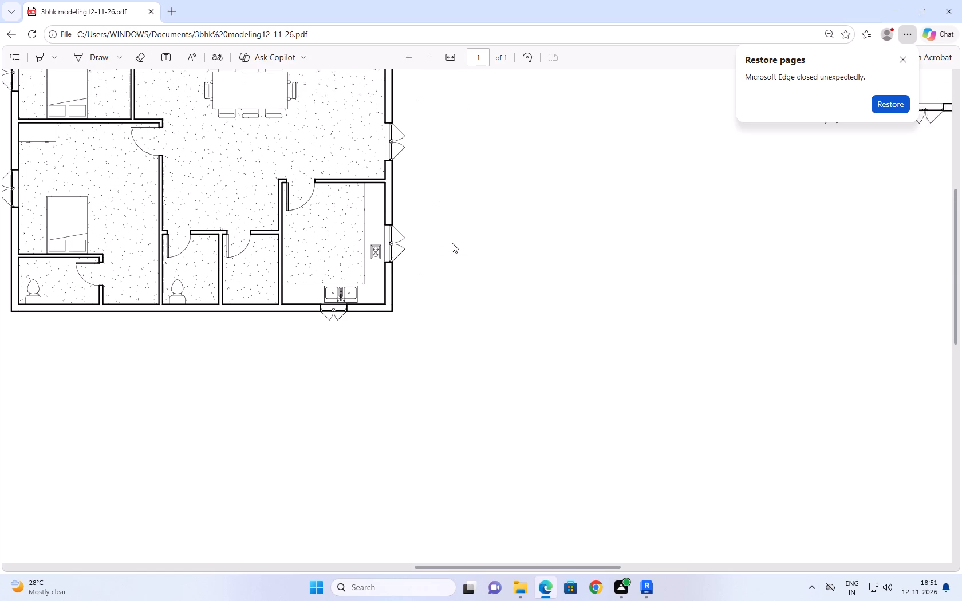
{"action": "scroll", "coordinate": [452, 243], "scroll_direction": "up", "scroll_amount": 1}
{"action": "scroll", "coordinate": [467, 227], "scroll_direction": "down", "scroll_amount": 3}
{"action": "scroll", "coordinate": [467, 227], "scroll_direction": "up", "scroll_amount": 4}
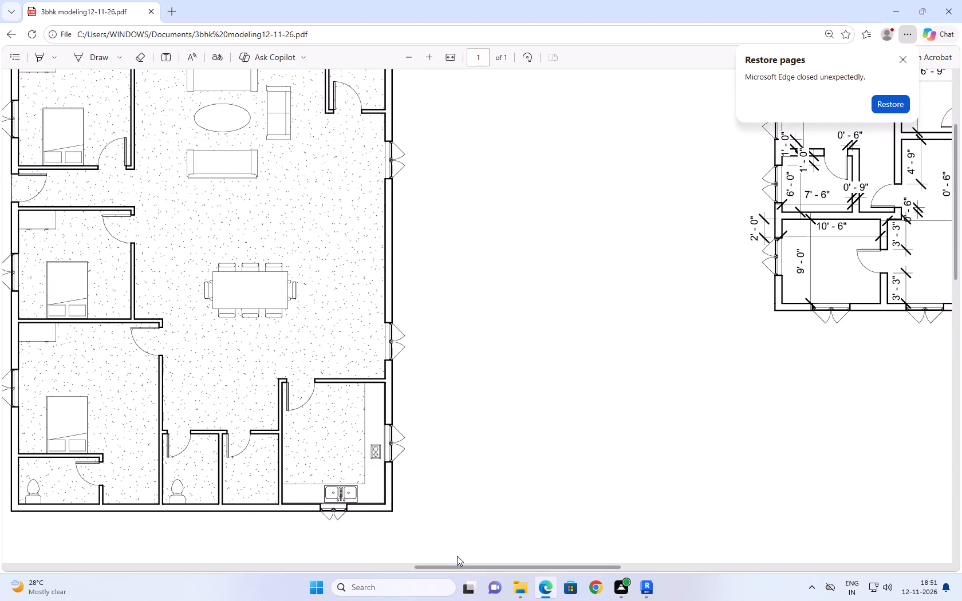
{"action": "left_click_drag", "start_coordinate": [459, 566], "coordinate": [431, 566]}
{"action": "scroll", "coordinate": [423, 507], "scroll_direction": "up", "scroll_amount": 3}
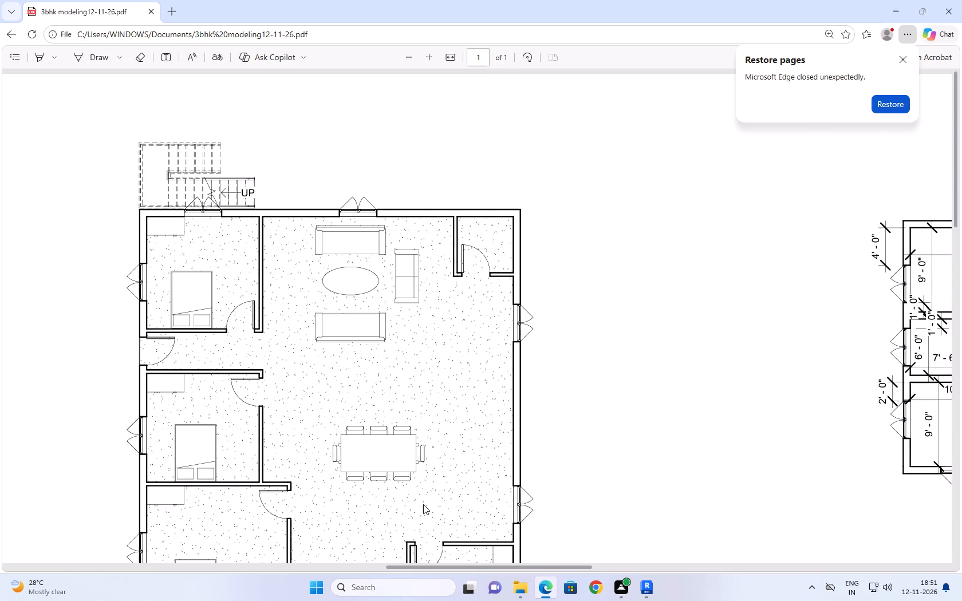
{"action": "scroll", "coordinate": [423, 504], "scroll_direction": "down", "scroll_amount": 2}
{"action": "scroll", "coordinate": [423, 504], "scroll_direction": "up", "scroll_amount": 2}
Review the furnished 3BHK plan's full height again in the PDF, from the outside stair down to the kitchen and toilets.
{"action": "scroll", "coordinate": [278, 253], "scroll_direction": "down", "scroll_amount": 5}
{"action": "scroll", "coordinate": [278, 253], "scroll_direction": "up", "scroll_amount": 2}
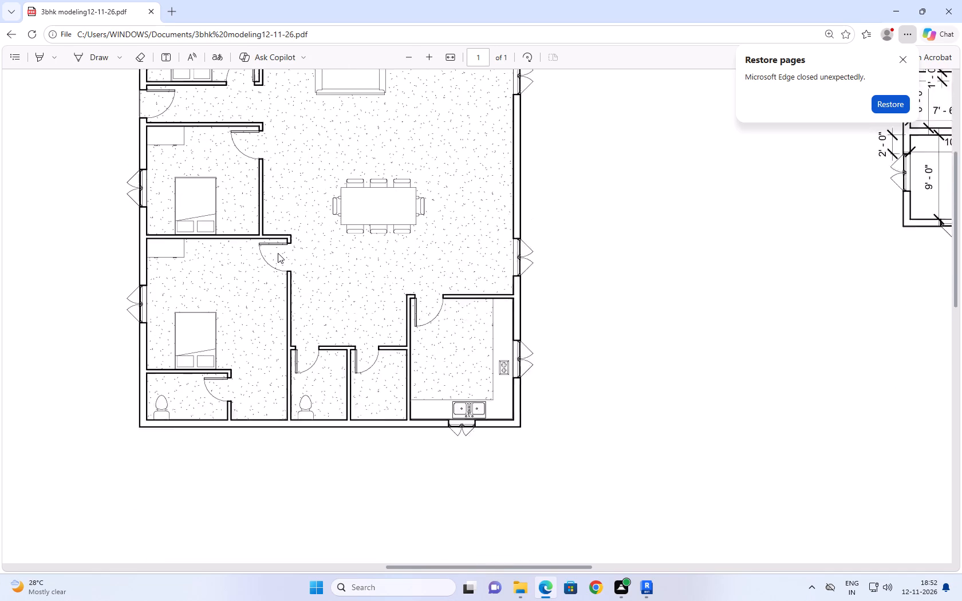
{"action": "scroll", "coordinate": [278, 253], "scroll_direction": "up", "scroll_amount": 1}
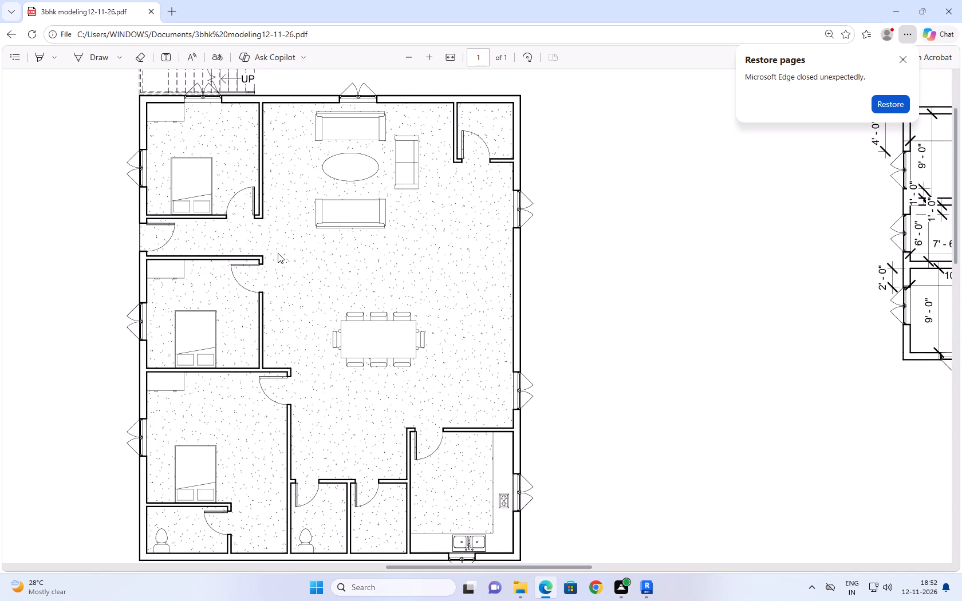
{"action": "scroll", "coordinate": [278, 253], "scroll_direction": "up", "scroll_amount": 1}
{"action": "scroll", "coordinate": [278, 253], "scroll_direction": "down", "scroll_amount": 1}
{"action": "scroll", "coordinate": [278, 253], "scroll_direction": "up", "scroll_amount": 1}
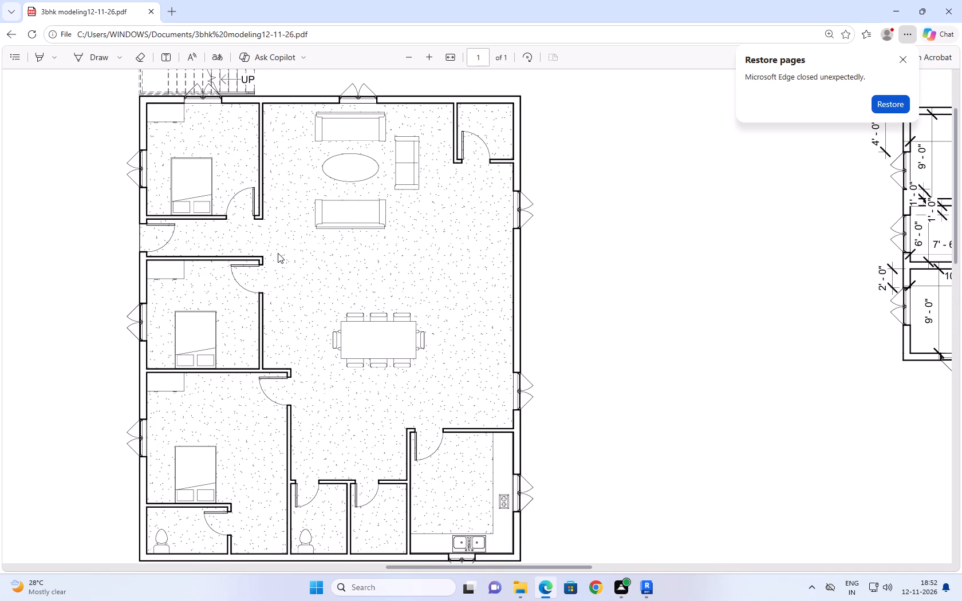
{"action": "scroll", "coordinate": [278, 253], "scroll_direction": "down", "scroll_amount": 14}
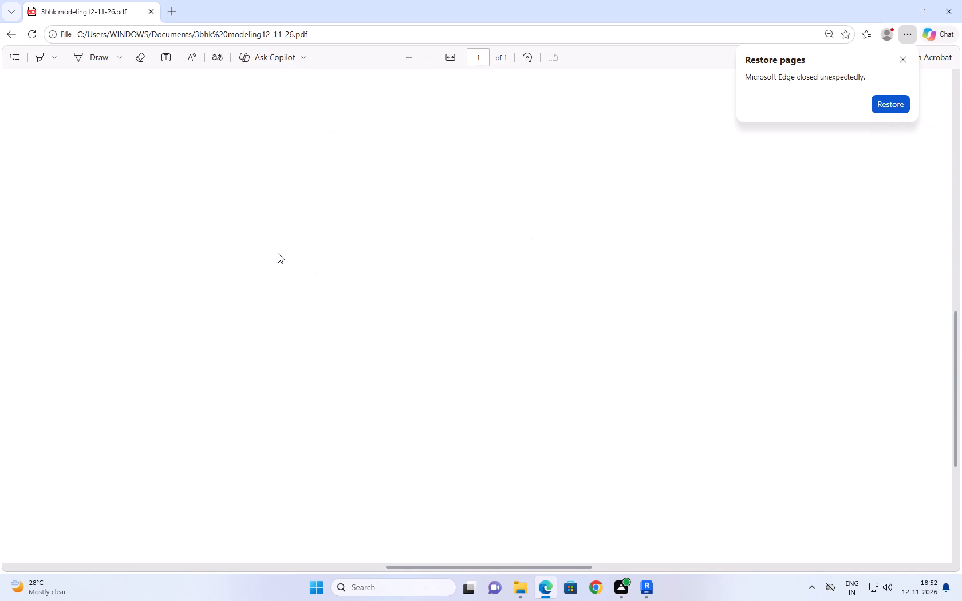
{"action": "scroll", "coordinate": [278, 253], "scroll_direction": "up", "scroll_amount": 17}
{"action": "scroll", "coordinate": [278, 253], "scroll_direction": "up", "scroll_amount": 4}
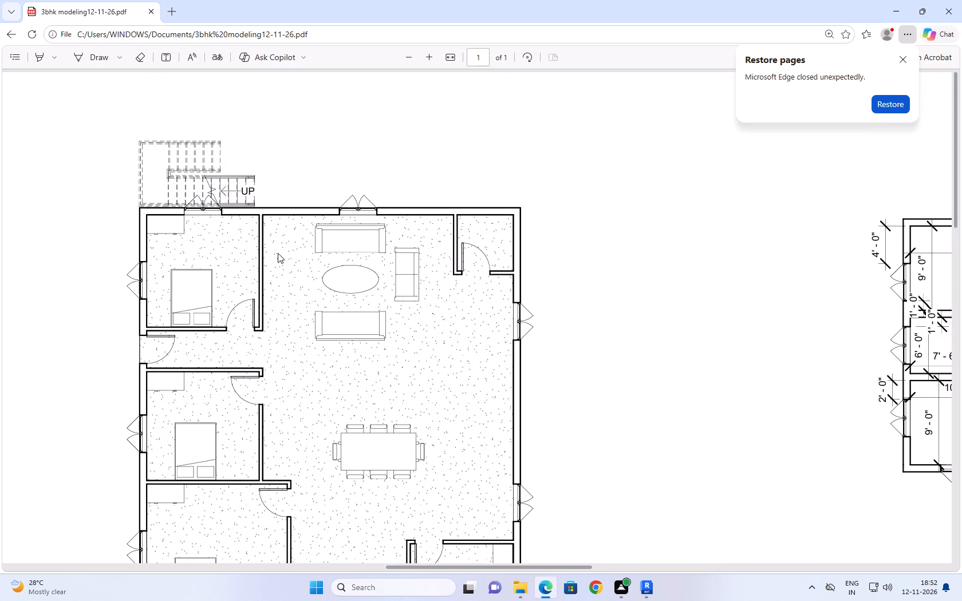
{"action": "scroll", "coordinate": [278, 253], "scroll_direction": "up", "scroll_amount": 3}
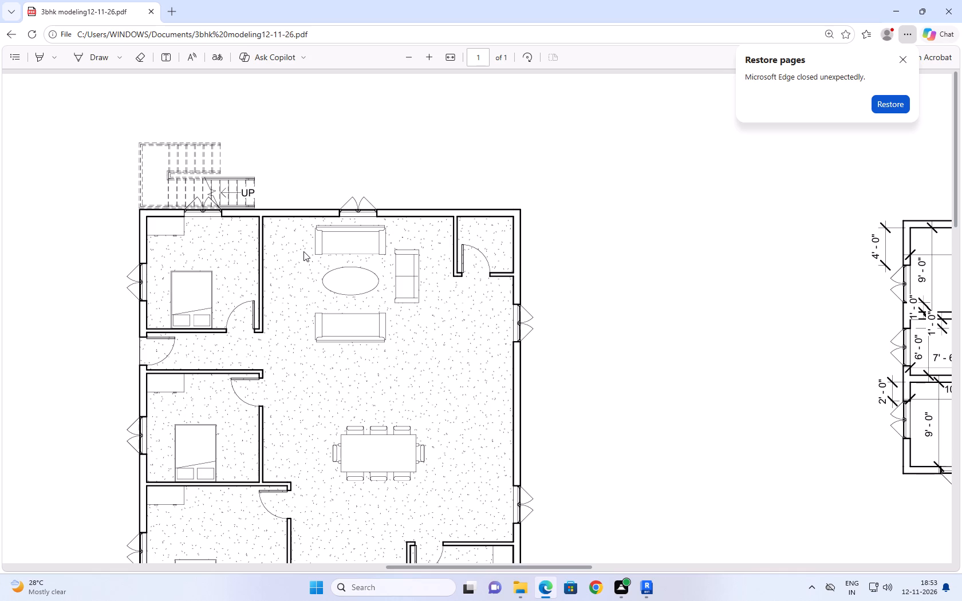
{"action": "scroll", "coordinate": [364, 282], "scroll_direction": "down", "scroll_amount": 3}
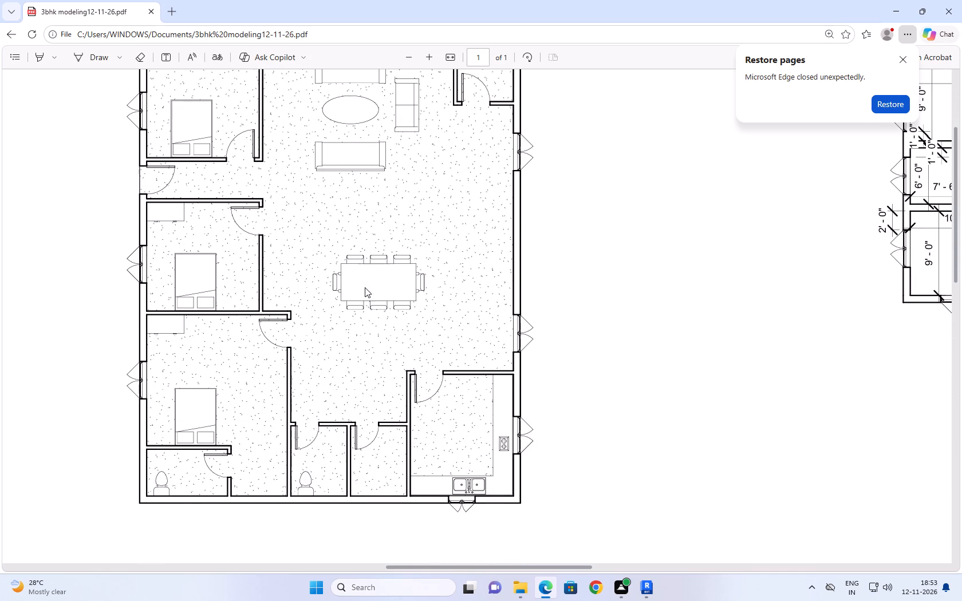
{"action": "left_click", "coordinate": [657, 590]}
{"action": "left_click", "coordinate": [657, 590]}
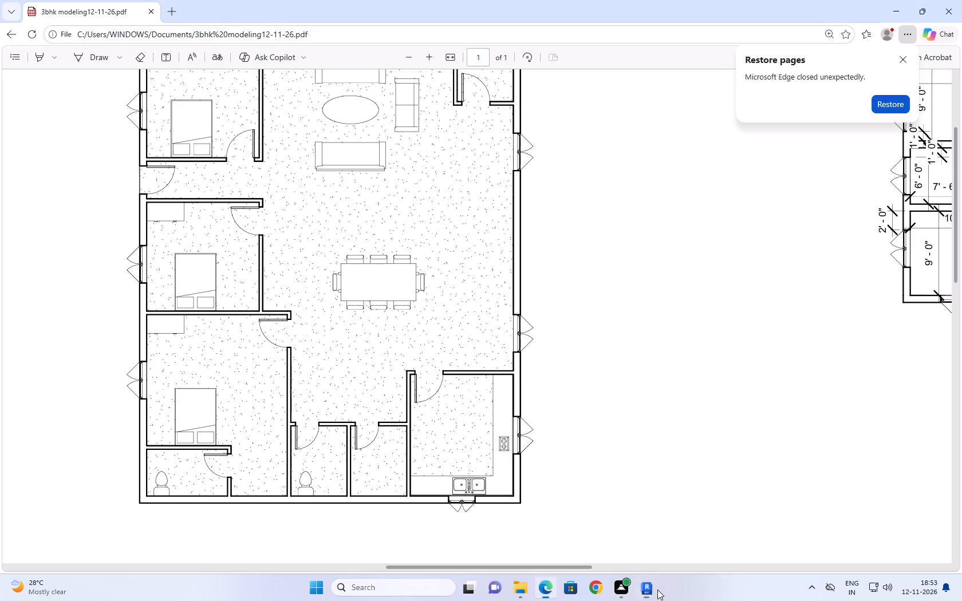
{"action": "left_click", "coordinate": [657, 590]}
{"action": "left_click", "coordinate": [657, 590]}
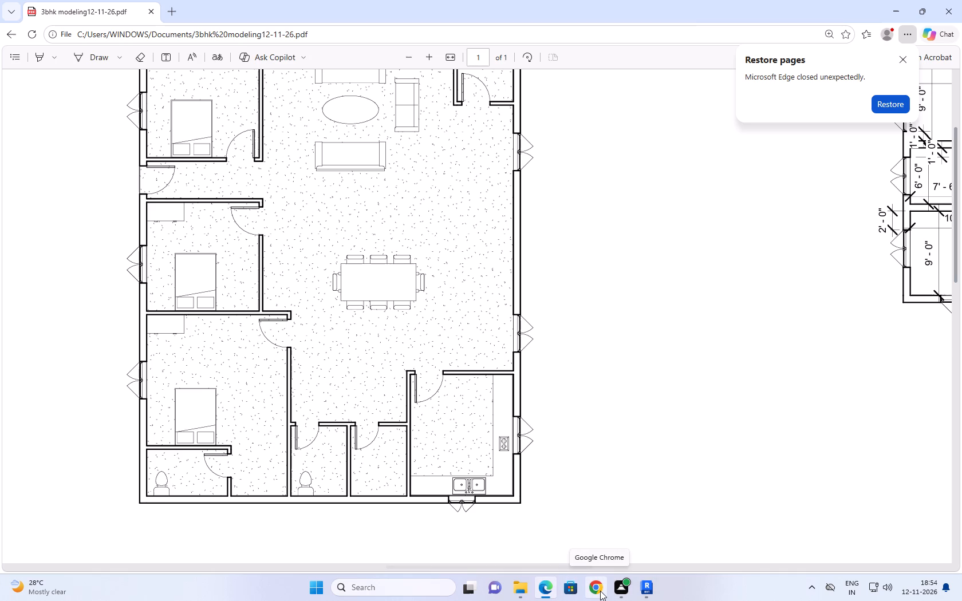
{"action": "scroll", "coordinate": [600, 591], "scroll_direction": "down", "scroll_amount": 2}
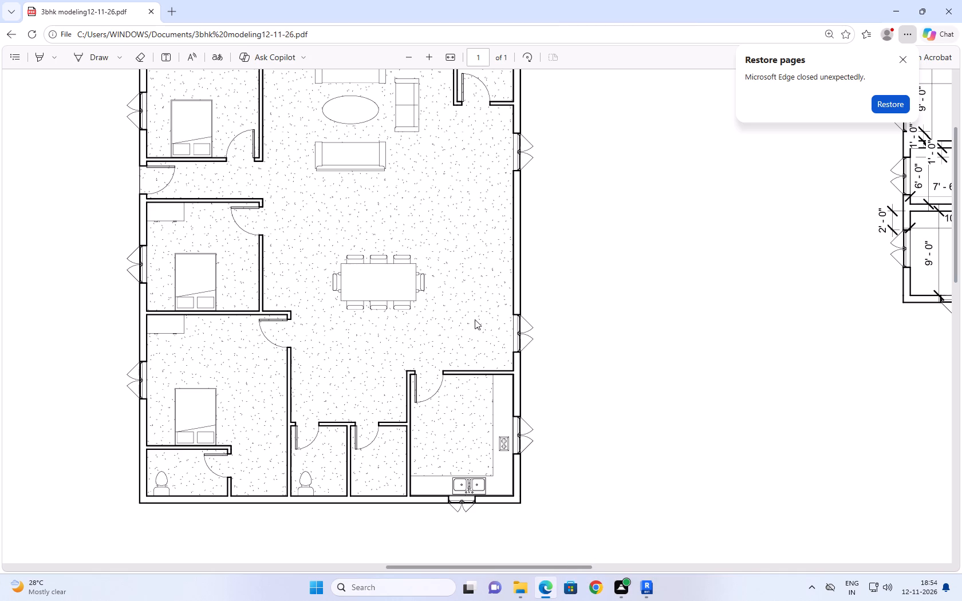
Dismiss the Restore pages notice covering the PDF.
{"action": "left_click", "coordinate": [903, 64]}
Look over the furnished plan and the second house's dimensioned plan on the PDF page at a smaller size.
{"action": "left_click_drag", "start_coordinate": [956, 171], "coordinate": [956, 121]}
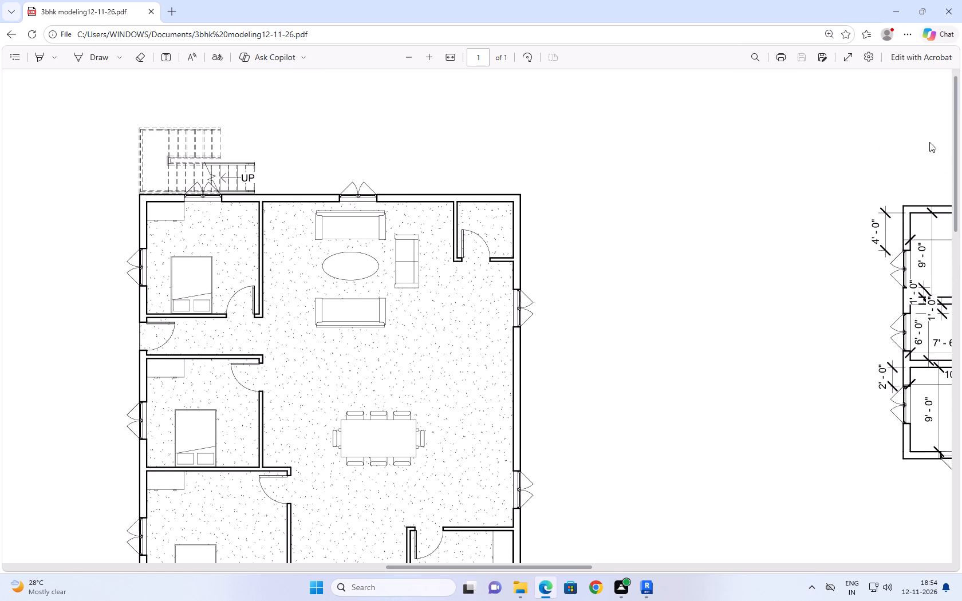
{"action": "scroll", "coordinate": [746, 202], "scroll_direction": "down", "scroll_amount": 2}
{"action": "scroll", "coordinate": [709, 242], "scroll_direction": "up", "scroll_amount": 2}
{"action": "scroll", "coordinate": [330, 219], "scroll_direction": "down", "scroll_amount": 2}
{"action": "left_click", "coordinate": [402, 46]}
{"action": "left_click", "coordinate": [407, 53]}
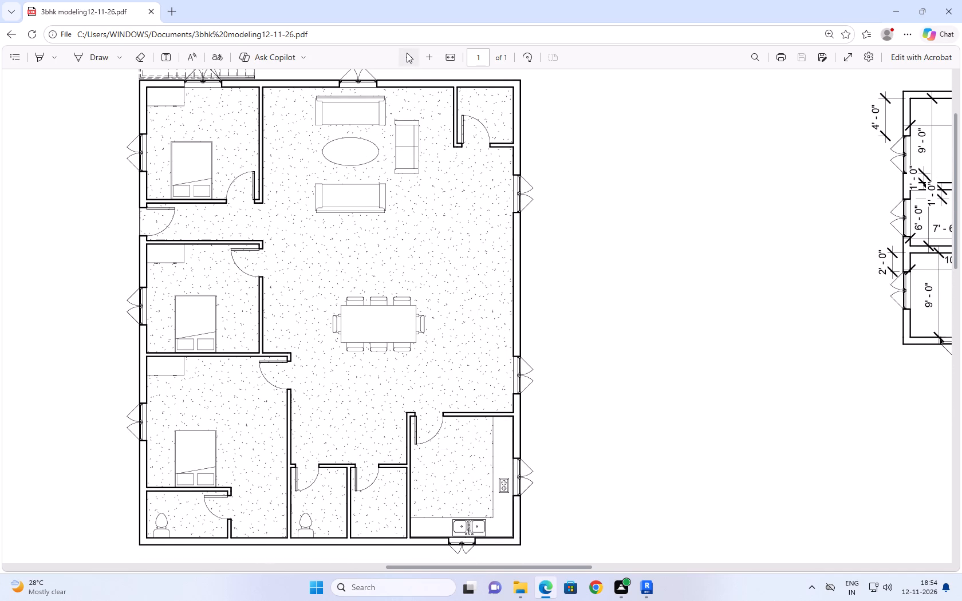
{"action": "scroll", "coordinate": [415, 221], "scroll_direction": "up", "scroll_amount": 2}
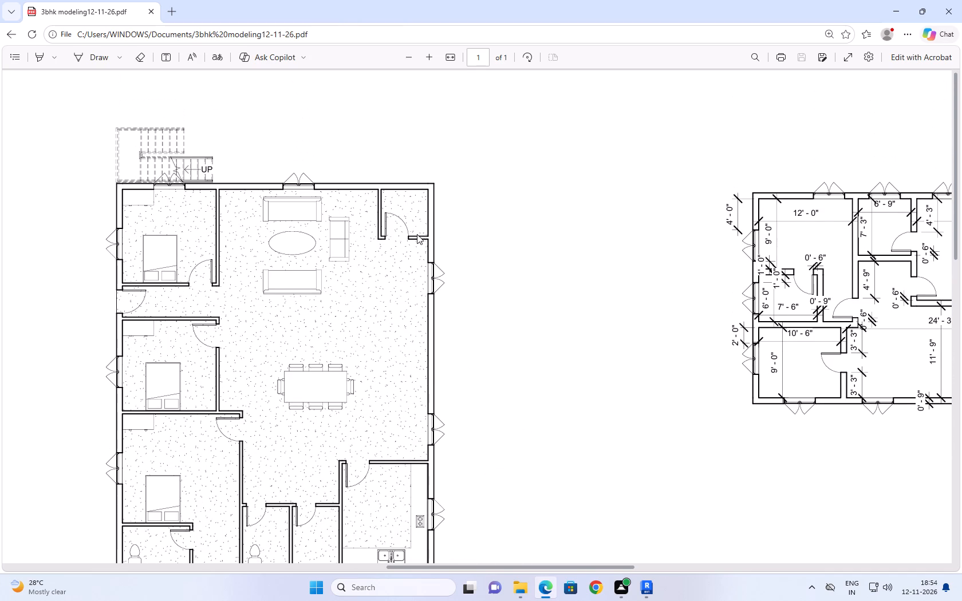
{"action": "scroll", "coordinate": [420, 234], "scroll_direction": "down", "scroll_amount": 1}
{"action": "middle_click_drag", "start_coordinate": [593, 325], "coordinate": [661, 342]}
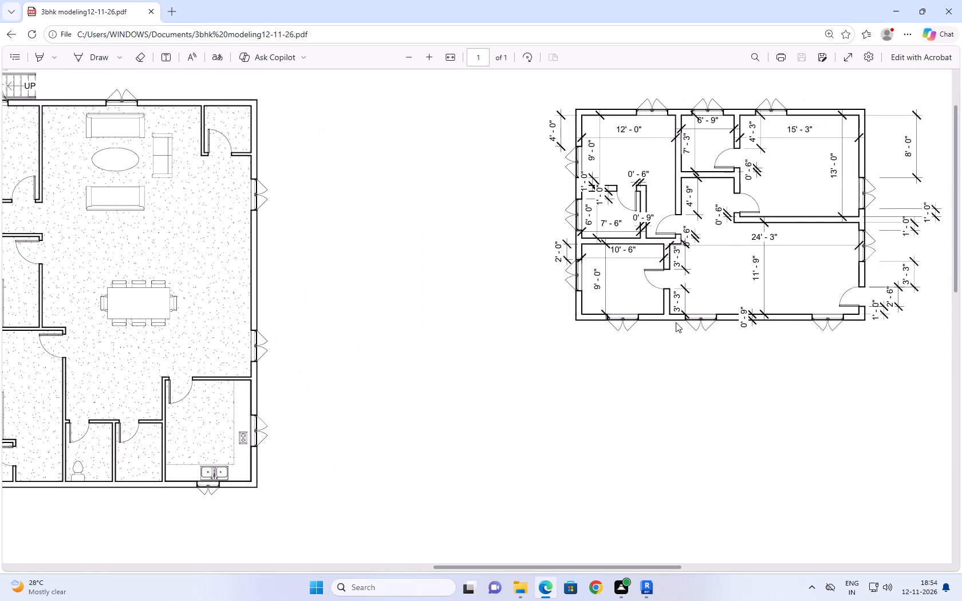
{"action": "middle_click_drag", "start_coordinate": [705, 298], "coordinate": [726, 262]}
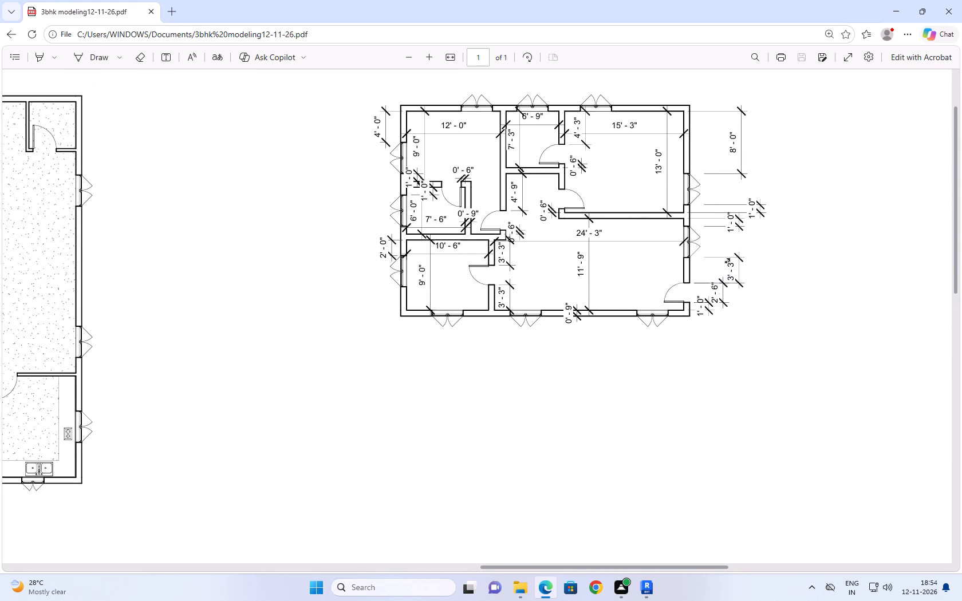
{"action": "middle_click_drag", "start_coordinate": [726, 262], "coordinate": [722, 249]}
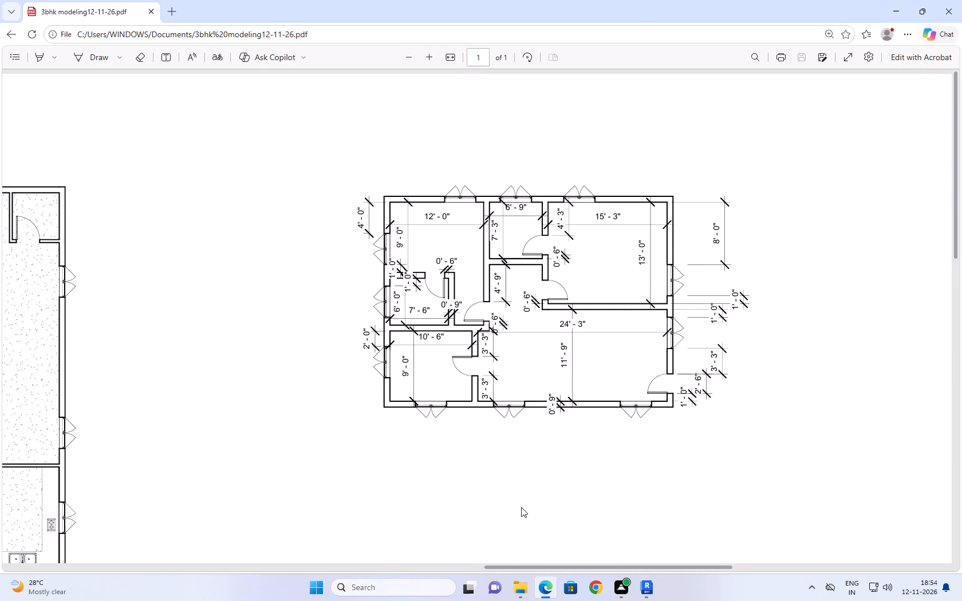
Compare the second house on Revit's Level 1 floor plan with the exported PDF by switching between the two apps.
{"action": "left_click", "coordinate": [652, 582]}
{"action": "left_click", "coordinate": [652, 582]}
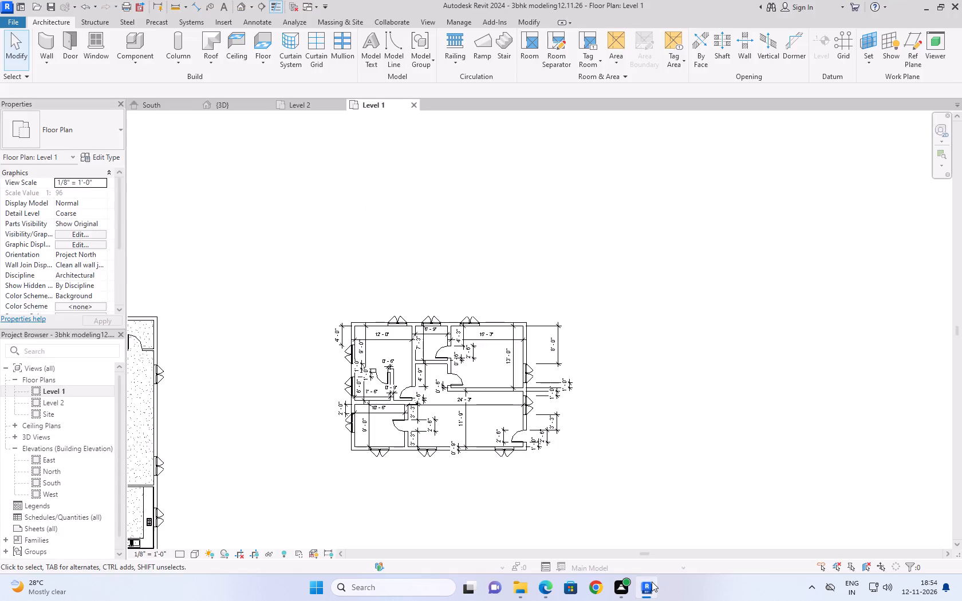
{"action": "left_click", "coordinate": [649, 591]}
{"action": "left_click", "coordinate": [649, 591]}
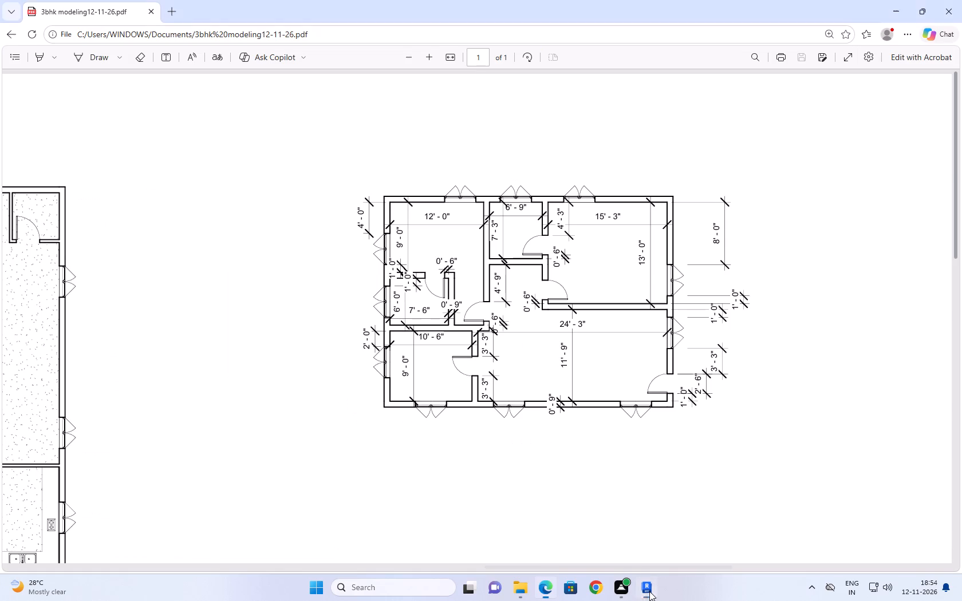
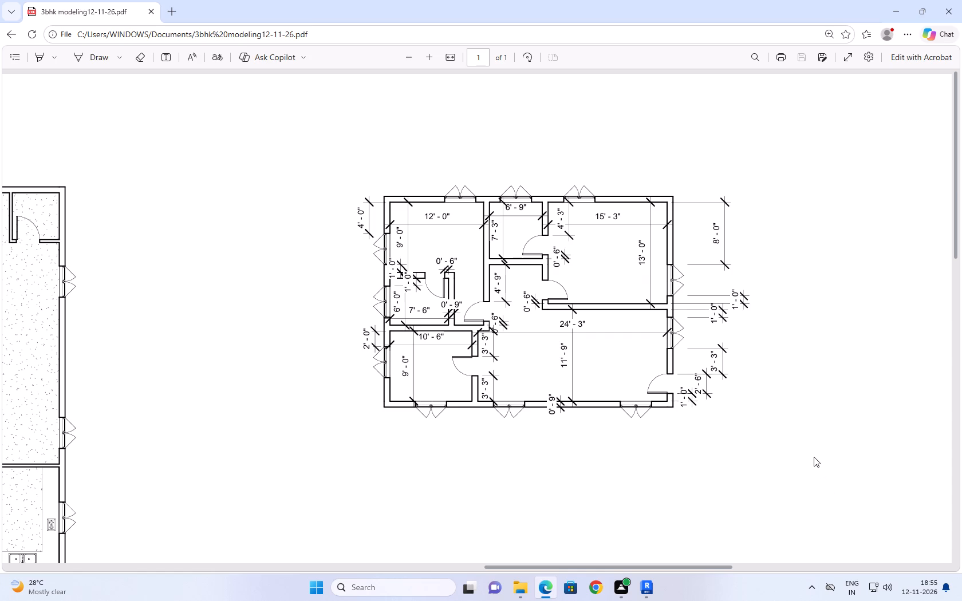
Examine the second house's room, door and window dimensions on the exported PDF plan.
{"action": "scroll", "coordinate": [794, 342], "scroll_direction": "up", "scroll_amount": 3}
{"action": "middle_click_drag", "start_coordinate": [794, 342], "coordinate": [780, 341]}
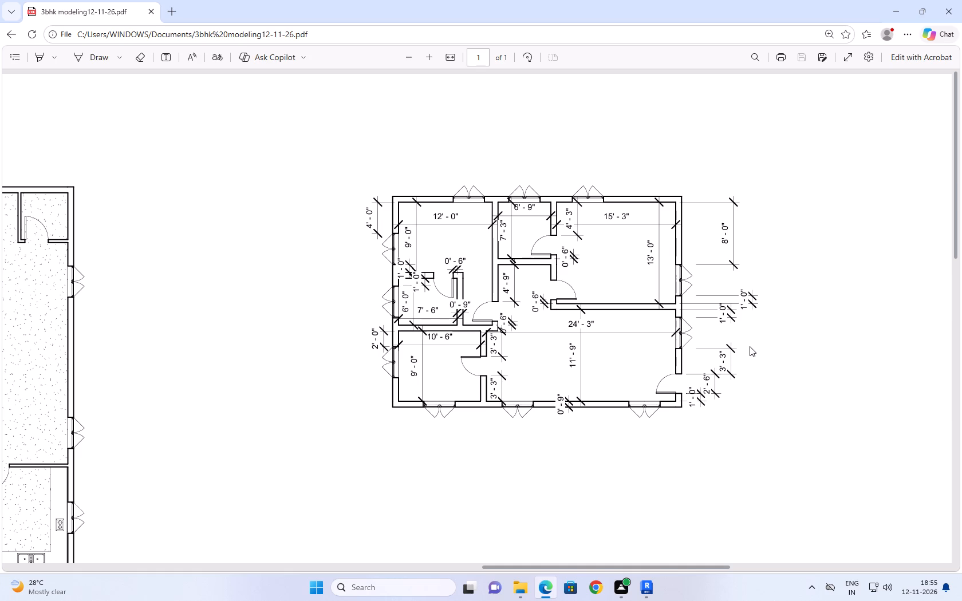
{"action": "scroll", "coordinate": [642, 373], "scroll_direction": "up", "scroll_amount": 2}
{"action": "scroll", "coordinate": [643, 373], "scroll_direction": "down", "scroll_amount": 5}
{"action": "middle_click_drag", "start_coordinate": [646, 377], "coordinate": [640, 314]}
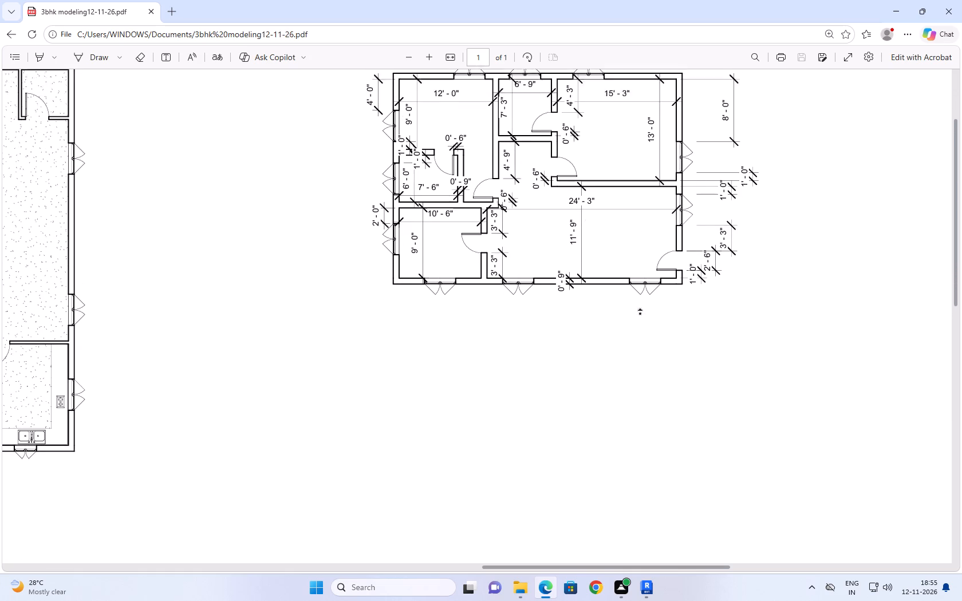
{"action": "middle_click_drag", "start_coordinate": [640, 314], "coordinate": [640, 297]}
{"action": "scroll", "coordinate": [570, 330], "scroll_direction": "down", "scroll_amount": 8}
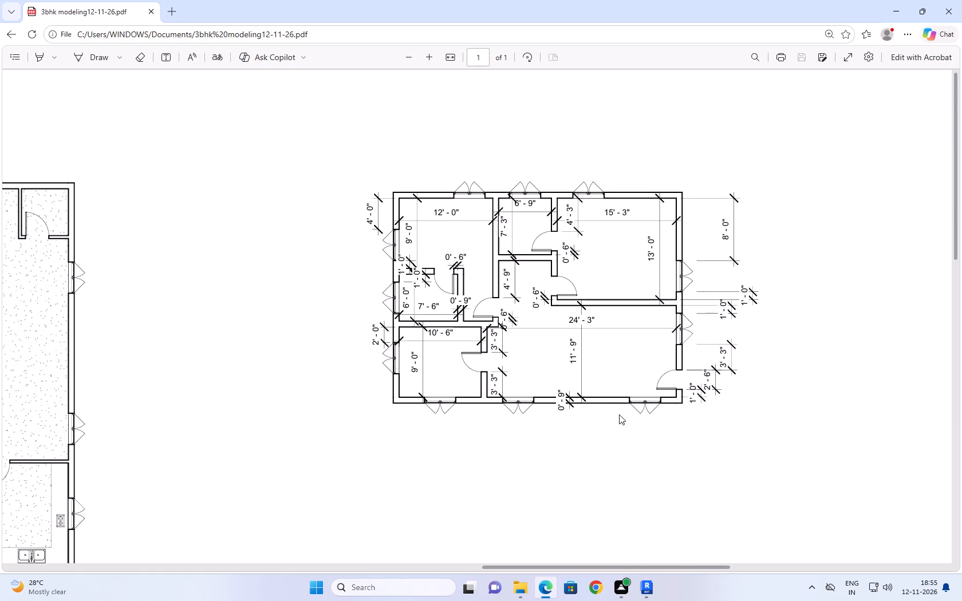
{"action": "scroll", "coordinate": [619, 417], "scroll_direction": "down", "scroll_amount": 4}
Look over the lower part of the Vastu 30 x 50 West-facing 3BHK reference plan in the PDF, from the toilets to the kitchen.
{"action": "middle_click_drag", "start_coordinate": [669, 456], "coordinate": [556, 465]}
{"action": "scroll", "coordinate": [618, 423], "scroll_direction": "down", "scroll_amount": 5}
{"action": "middle_click_drag", "start_coordinate": [618, 423], "coordinate": [466, 419]}
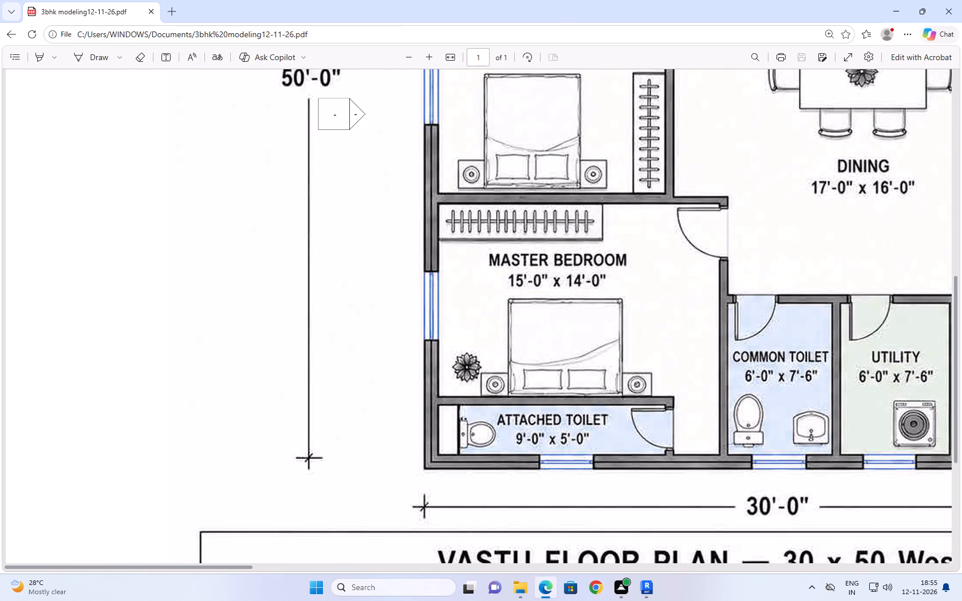
{"action": "middle_click_drag", "start_coordinate": [466, 419], "coordinate": [293, 427]}
{"action": "middle_click_drag", "start_coordinate": [357, 389], "coordinate": [364, 389]}
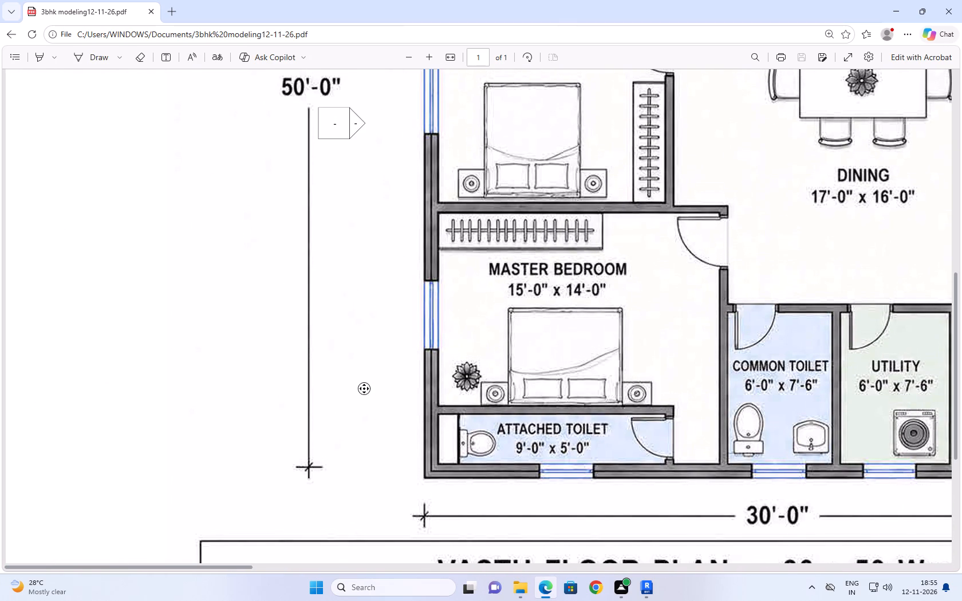
{"action": "middle_click_drag", "start_coordinate": [364, 389], "coordinate": [443, 389]}
{"action": "middle_click_drag", "start_coordinate": [488, 325], "coordinate": [493, 370]}
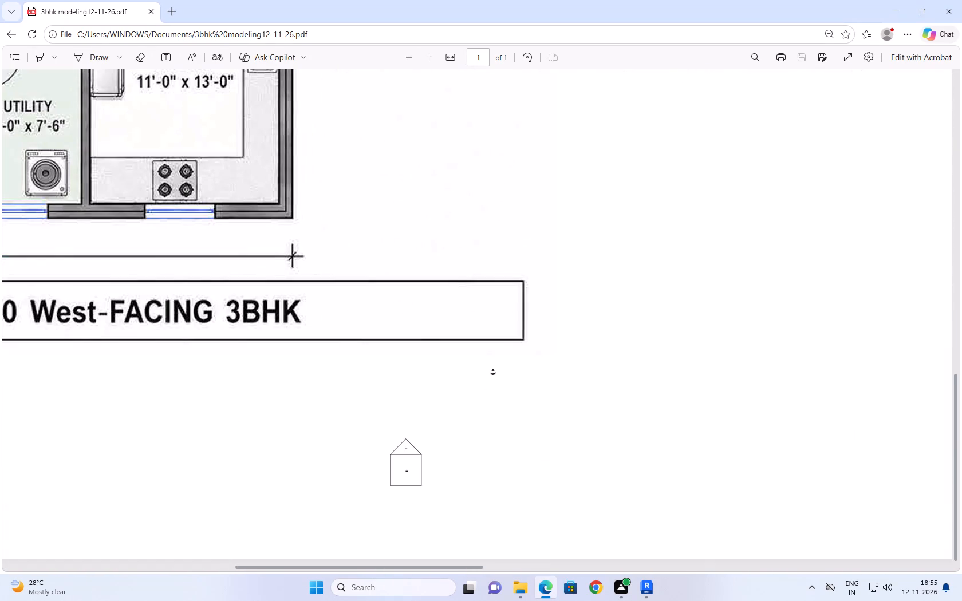
{"action": "middle_click_drag", "start_coordinate": [493, 370], "coordinate": [521, 297]}
{"action": "middle_click_drag", "start_coordinate": [537, 207], "coordinate": [519, 301]}
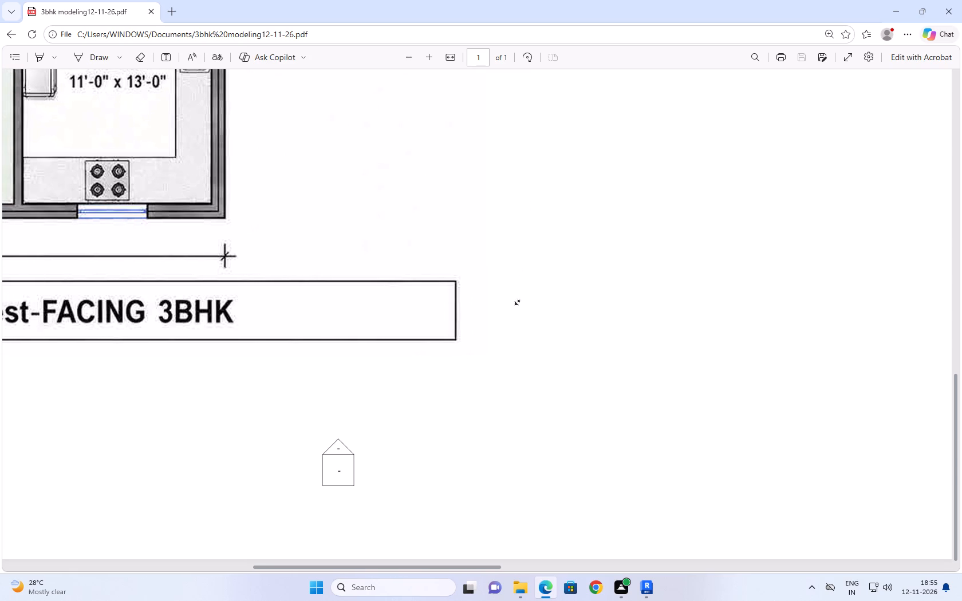
{"action": "middle_click_drag", "start_coordinate": [519, 301], "coordinate": [547, 119]}
Review the furnished 3BHK plan in the PDF and continue across to the second house's dimensioned plan.
{"action": "middle_click_drag", "start_coordinate": [722, 255], "coordinate": [679, 262]}
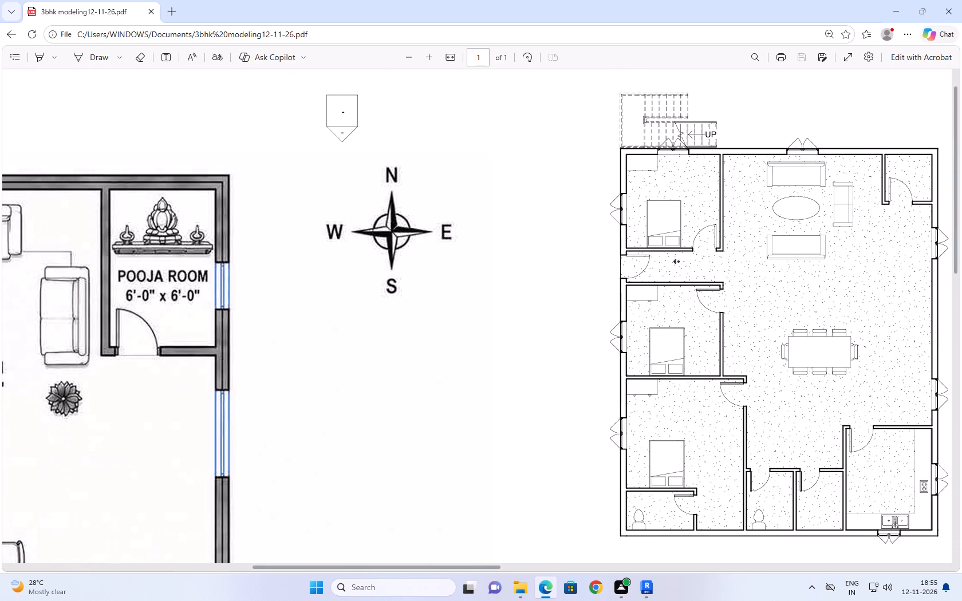
{"action": "middle_click_drag", "start_coordinate": [679, 262], "coordinate": [801, 281]}
{"action": "middle_click_drag", "start_coordinate": [726, 268], "coordinate": [727, 244]}
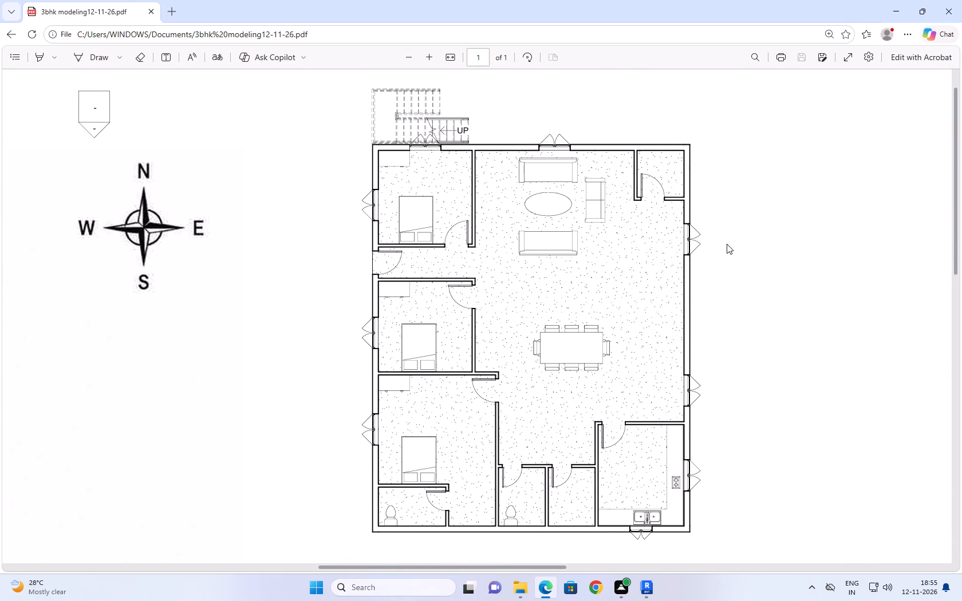
{"action": "scroll", "coordinate": [754, 282], "scroll_direction": "down", "scroll_amount": 3}
{"action": "middle_click_drag", "start_coordinate": [724, 299], "coordinate": [730, 300]}
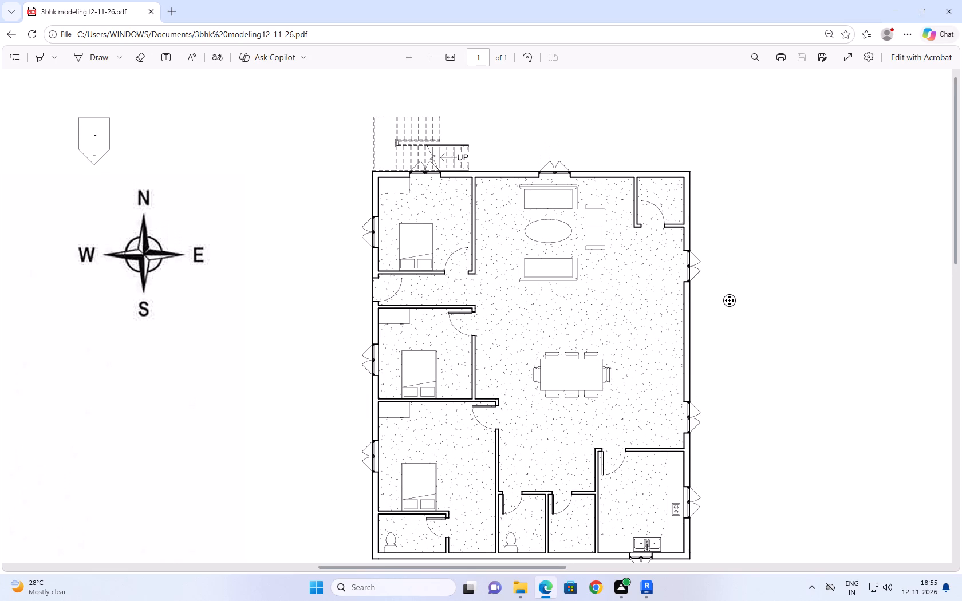
{"action": "middle_click_drag", "start_coordinate": [730, 300], "coordinate": [731, 333]}
{"action": "middle_click_drag", "start_coordinate": [759, 314], "coordinate": [806, 315]}
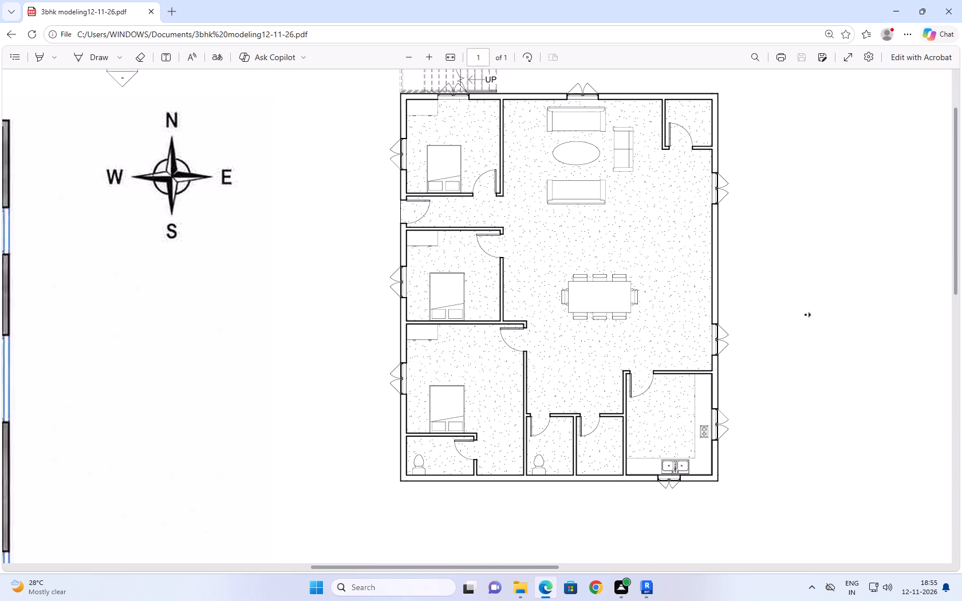
{"action": "middle_click_drag", "start_coordinate": [806, 315], "coordinate": [847, 315]}
{"action": "middle_click_drag", "start_coordinate": [641, 205], "coordinate": [649, 171]}
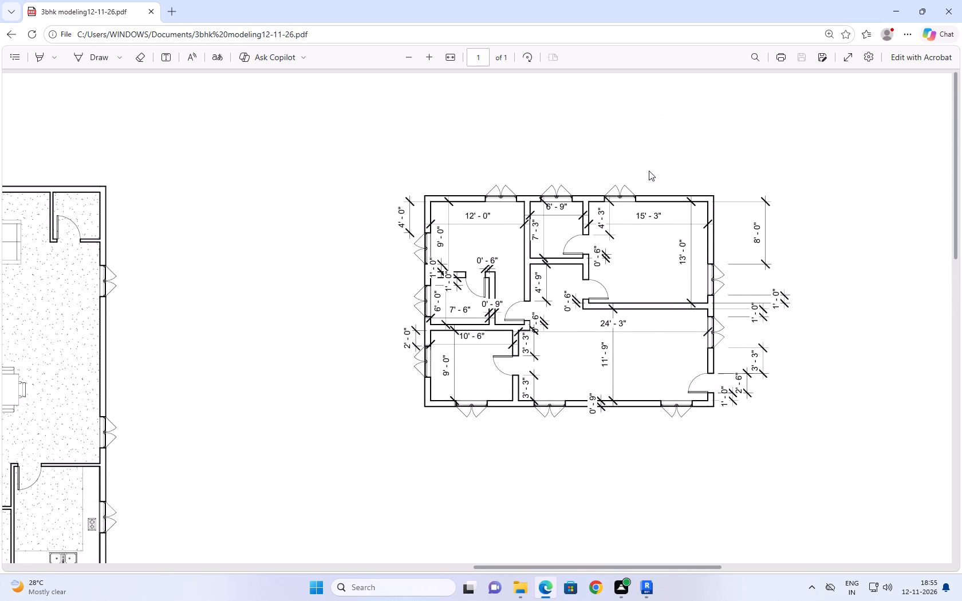
{"action": "scroll", "coordinate": [699, 179], "scroll_direction": "up", "scroll_amount": 2}
Switch briefly to Revit and back to the PDF, and read through the second house's dimensions again.
{"action": "left_click", "coordinate": [648, 587]}
{"action": "left_click", "coordinate": [648, 587]}
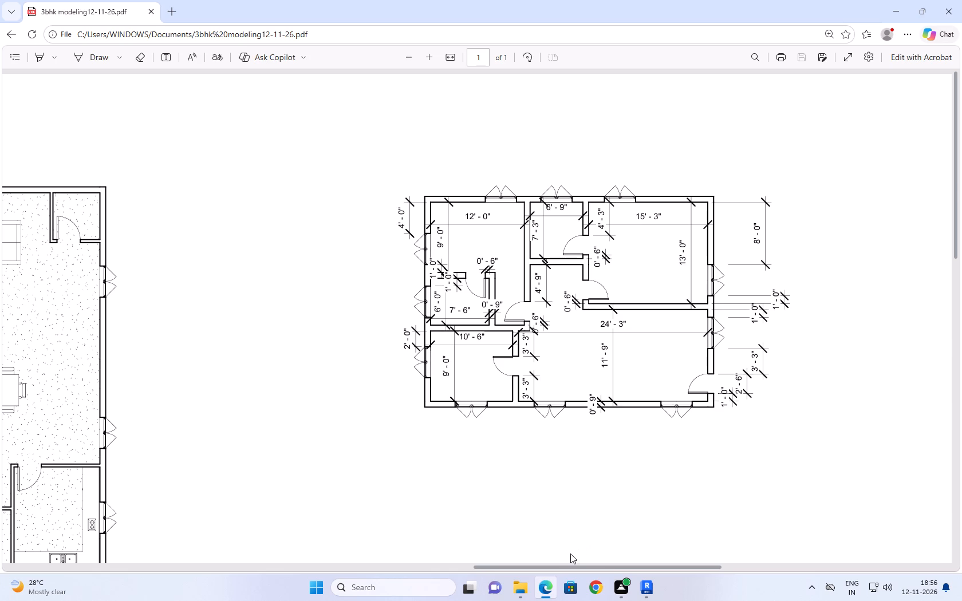
{"action": "scroll", "coordinate": [592, 239], "scroll_direction": "up", "scroll_amount": 3}
{"action": "scroll", "coordinate": [557, 377], "scroll_direction": "up", "scroll_amount": 4}
{"action": "scroll", "coordinate": [753, 389], "scroll_direction": "up", "scroll_amount": 1}
{"action": "scroll", "coordinate": [546, 284], "scroll_direction": "up", "scroll_amount": 2}
{"action": "scroll", "coordinate": [593, 295], "scroll_direction": "down", "scroll_amount": 5}
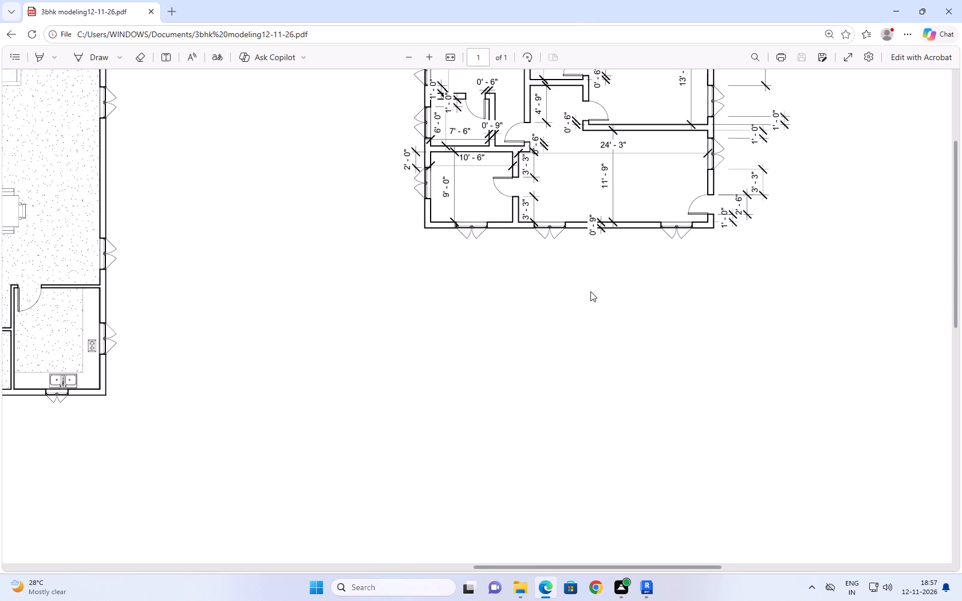
Review the PDF page again, from the Vastu reference plan past the living and pooja rooms to the second house.
{"action": "middle_click_drag", "start_coordinate": [547, 323], "coordinate": [494, 350]}
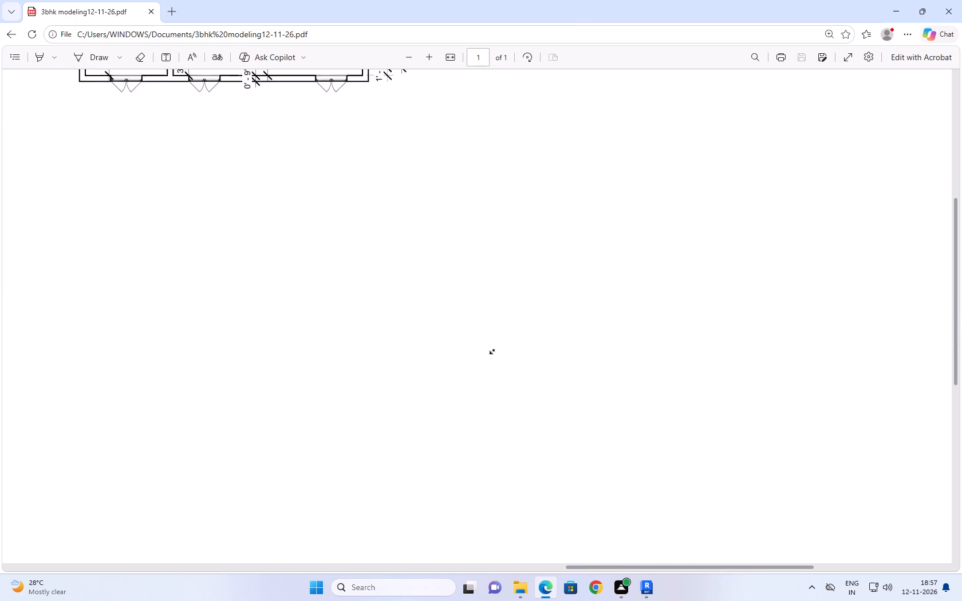
{"action": "middle_click_drag", "start_coordinate": [494, 350], "coordinate": [413, 361]}
{"action": "middle_click_drag", "start_coordinate": [676, 212], "coordinate": [517, 310]}
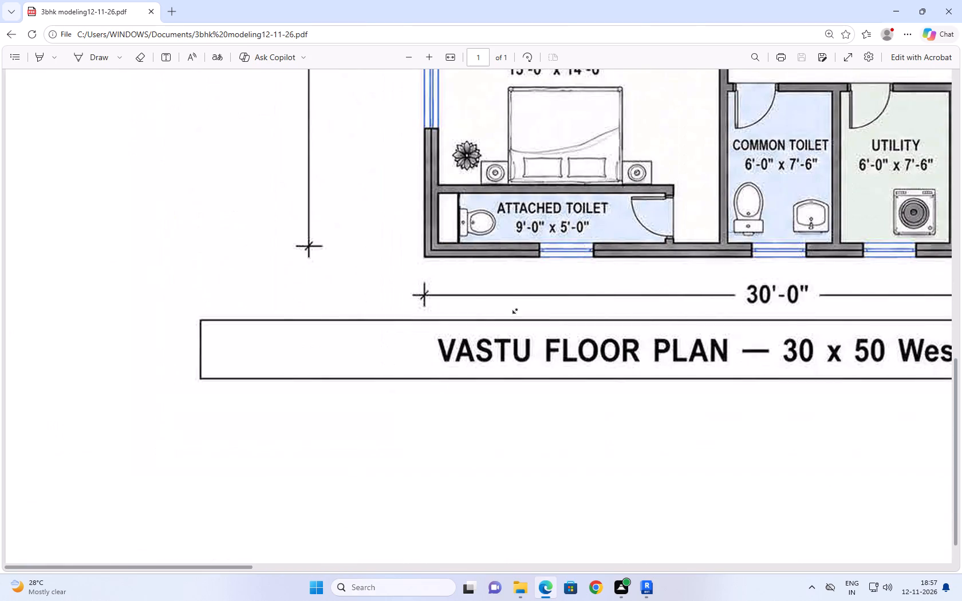
{"action": "middle_click_drag", "start_coordinate": [517, 310], "coordinate": [747, 259]}
{"action": "middle_click_drag", "start_coordinate": [667, 189], "coordinate": [644, 282]}
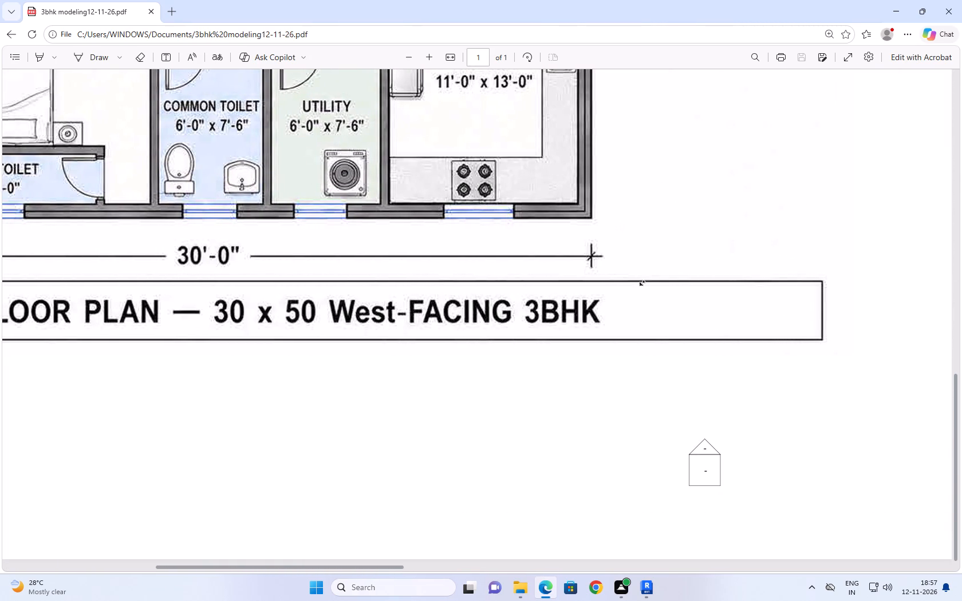
{"action": "middle_click_drag", "start_coordinate": [644, 282], "coordinate": [679, 87]}
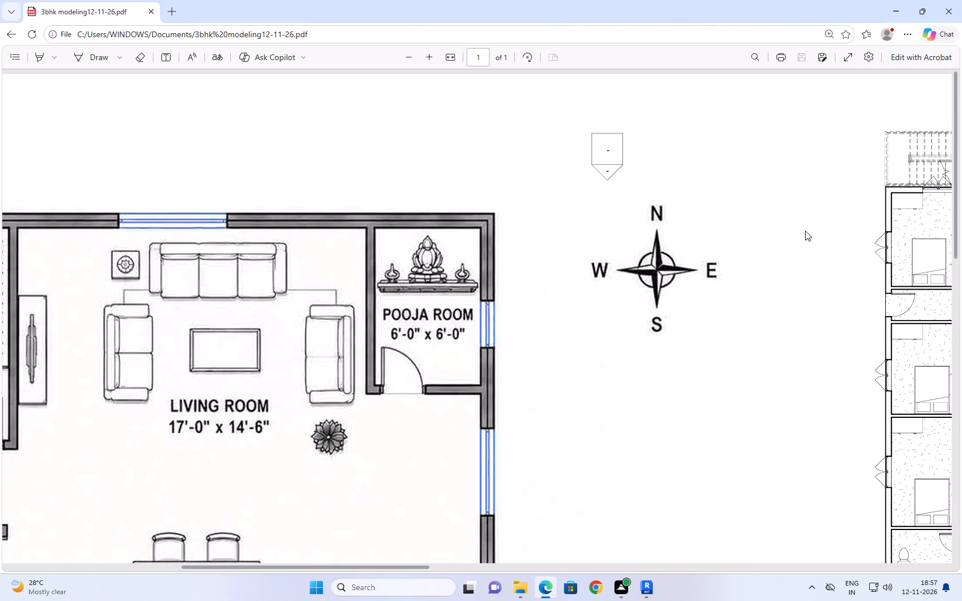
{"action": "middle_click_drag", "start_coordinate": [805, 231], "coordinate": [849, 236]}
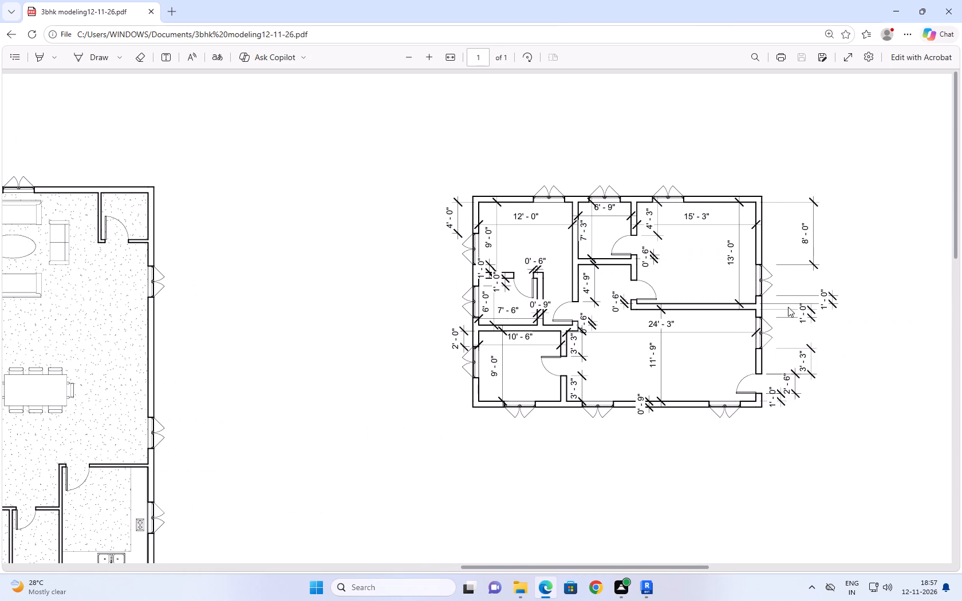
Switch to Revit and inspect the second house's dimensions on the Level 1 floor plan against the PDF.
{"action": "left_click", "coordinate": [650, 583]}
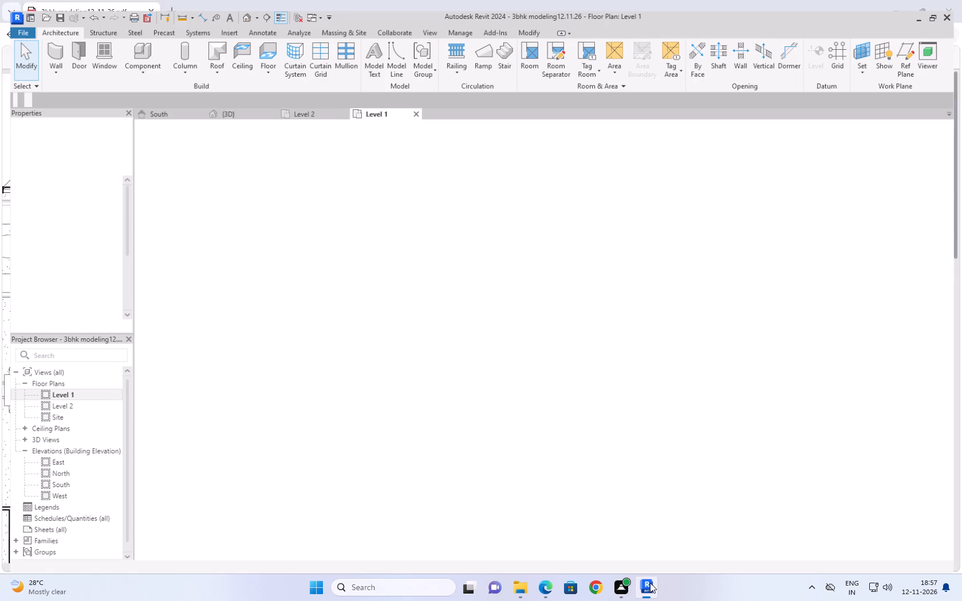
{"action": "scroll", "coordinate": [585, 456], "scroll_direction": "down", "scroll_amount": 2}
{"action": "scroll", "coordinate": [585, 456], "scroll_direction": "up", "scroll_amount": 3}
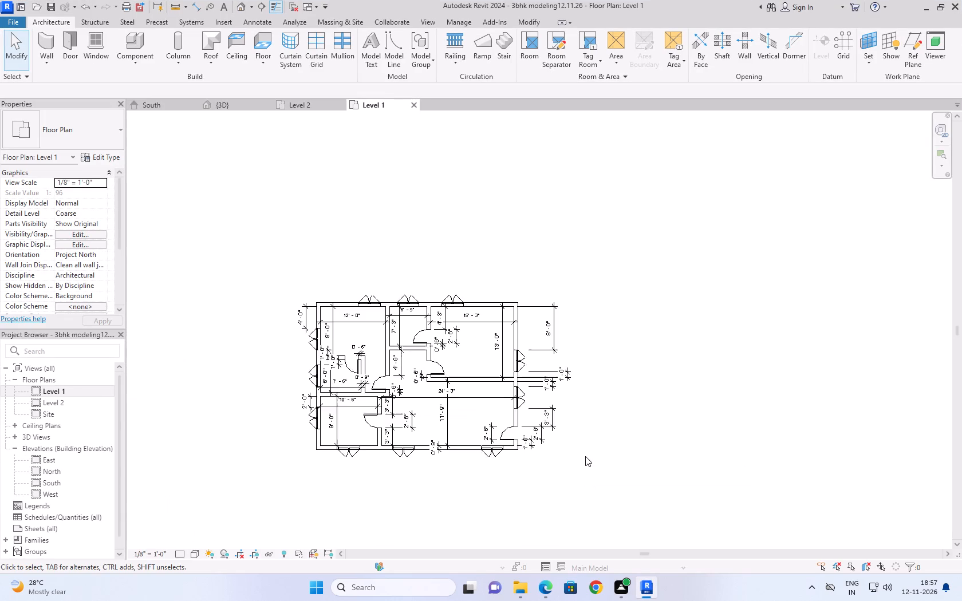
{"action": "scroll", "coordinate": [585, 456], "scroll_direction": "up", "scroll_amount": 1}
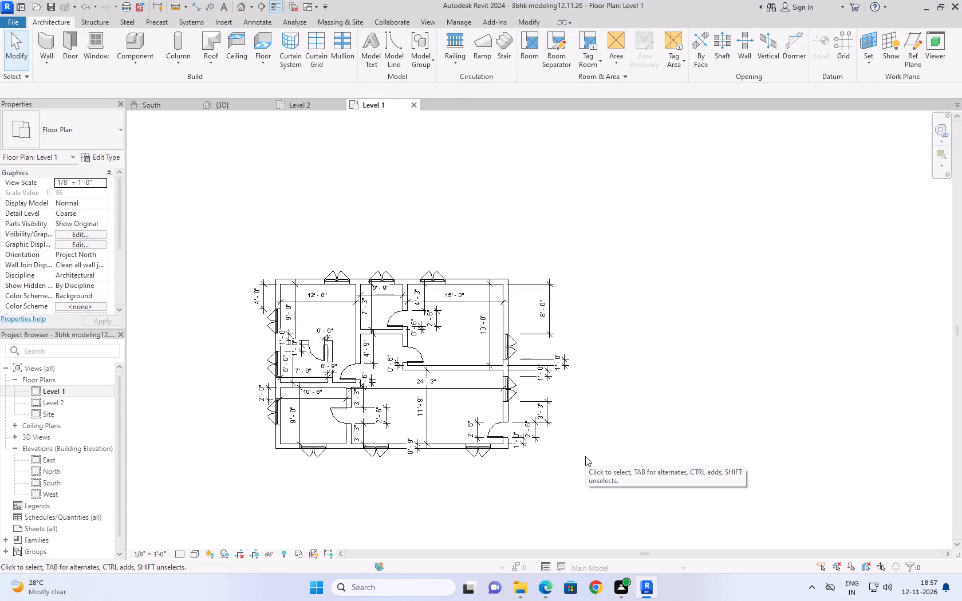
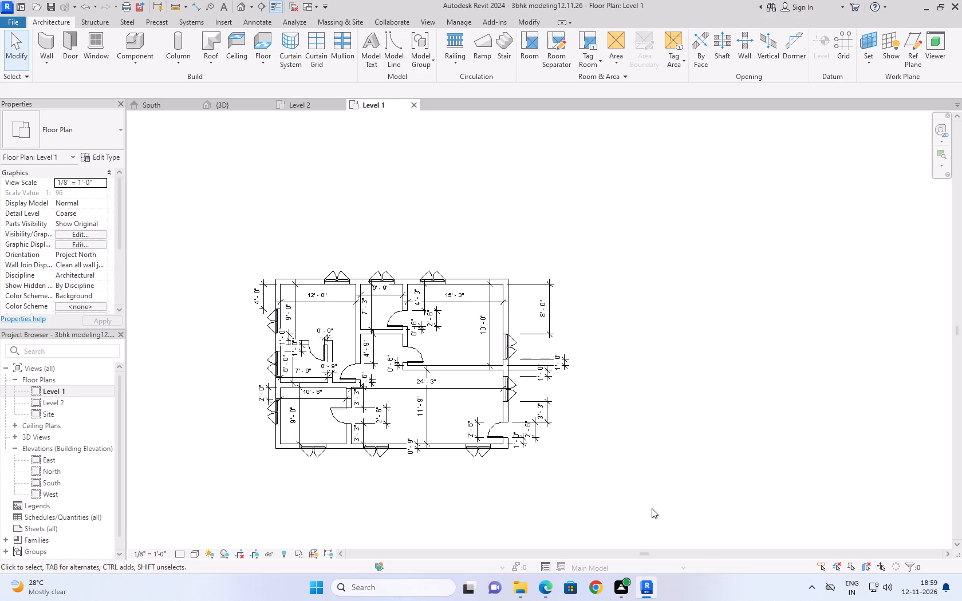
Review the overall Level 1 layout, viewing the second house alongside the furnished 3BHK and the reference plan.
{"action": "scroll", "coordinate": [681, 390], "scroll_direction": "down", "scroll_amount": 4}
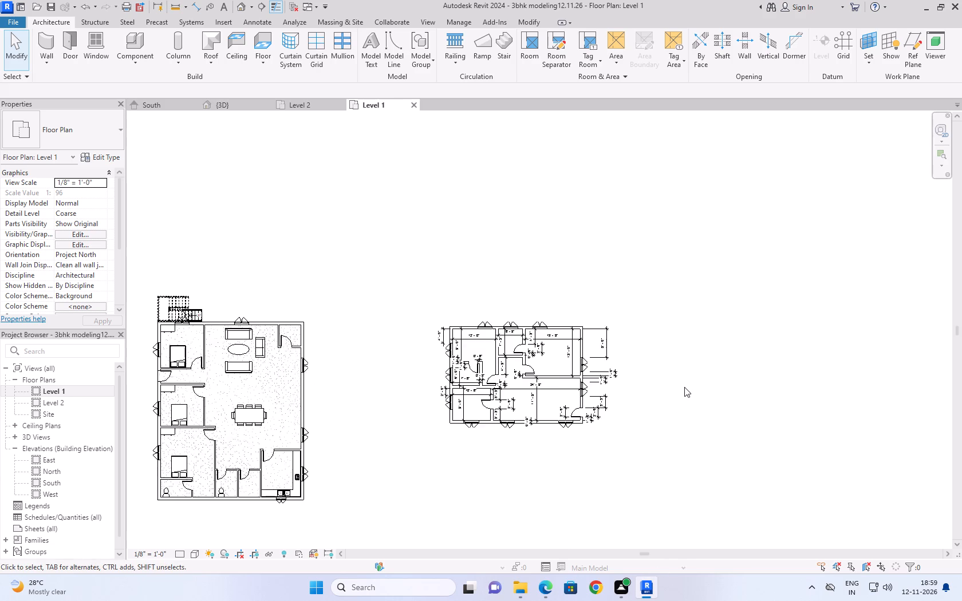
{"action": "scroll", "coordinate": [684, 387], "scroll_direction": "down", "scroll_amount": 11}
{"action": "scroll", "coordinate": [681, 391], "scroll_direction": "up", "scroll_amount": 8}
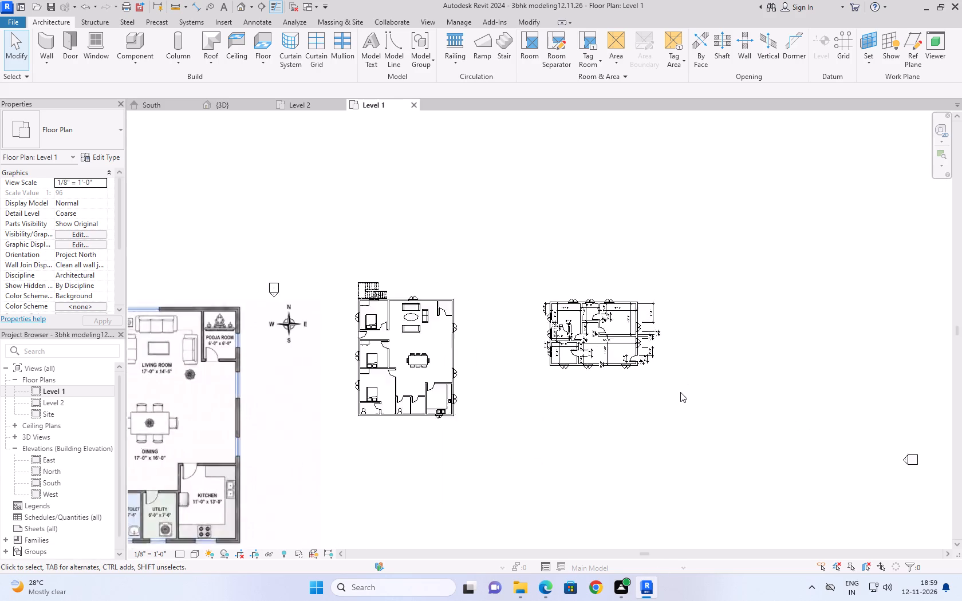
{"action": "scroll", "coordinate": [680, 392], "scroll_direction": "up", "scroll_amount": 1}
{"action": "scroll", "coordinate": [603, 396], "scroll_direction": "up", "scroll_amount": 2}
{"action": "scroll", "coordinate": [610, 383], "scroll_direction": "down", "scroll_amount": 2}
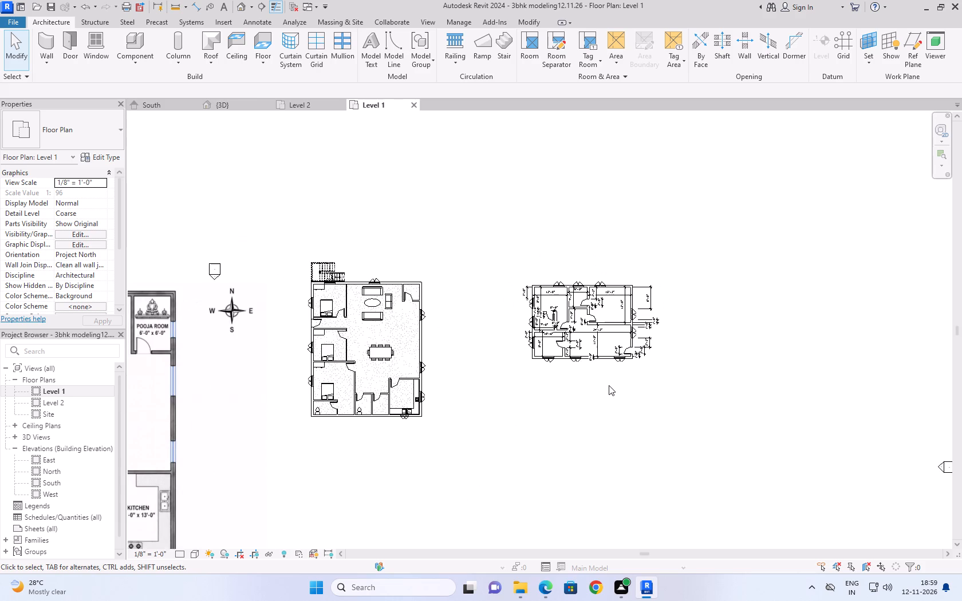
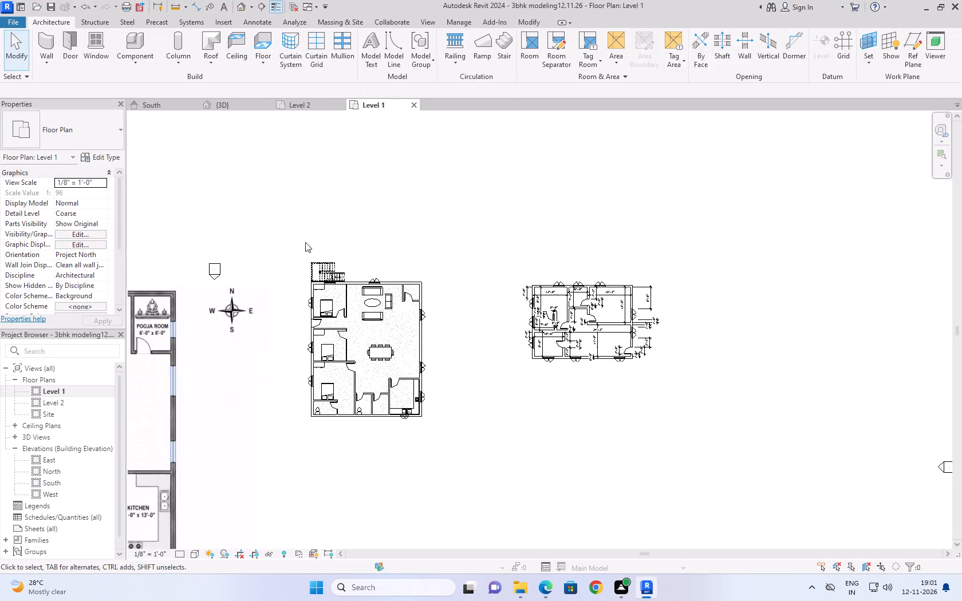
Examine the second house's dimensioned Level 1 plan up close, with a brief switch between Revit and the exported PDF in Edge.
{"action": "scroll", "coordinate": [617, 329], "scroll_direction": "up", "scroll_amount": 3}
{"action": "scroll", "coordinate": [676, 318], "scroll_direction": "up", "scroll_amount": 3}
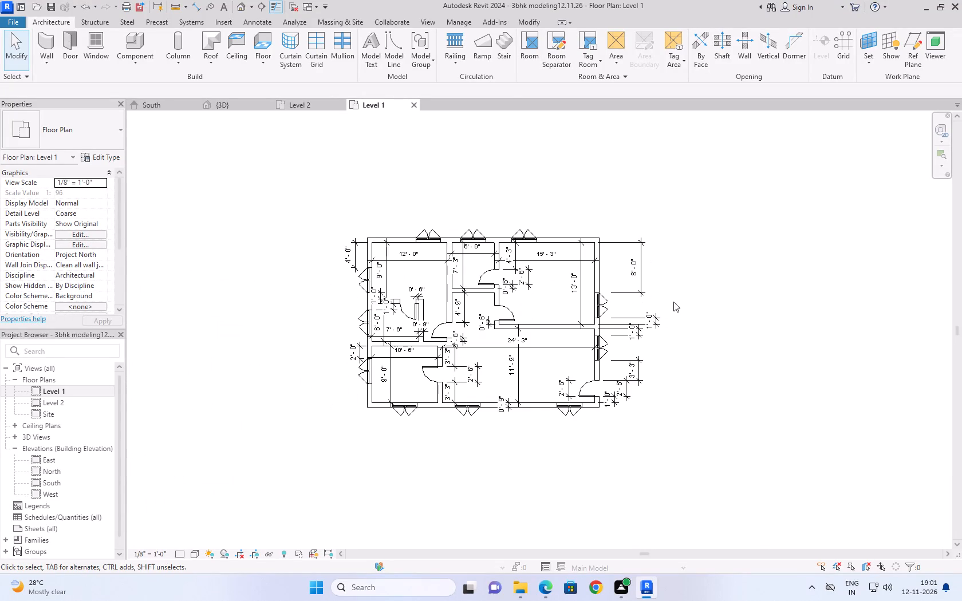
{"action": "middle_click_drag", "start_coordinate": [673, 302], "coordinate": [661, 265]}
{"action": "scroll", "coordinate": [656, 249], "scroll_direction": "up", "scroll_amount": 1}
{"action": "middle_click_drag", "start_coordinate": [656, 249], "coordinate": [597, 310]}
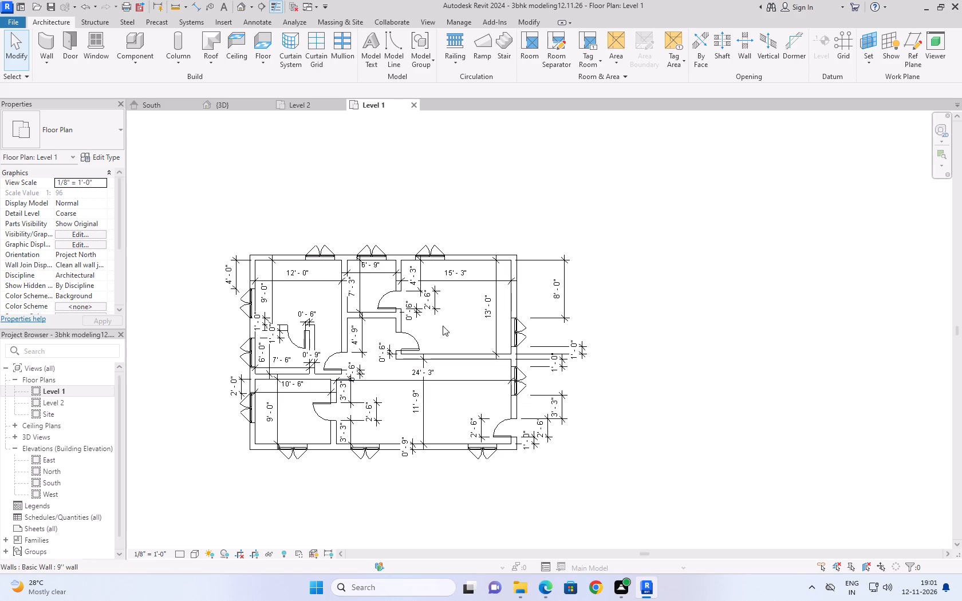
{"action": "scroll", "coordinate": [480, 339], "scroll_direction": "down", "scroll_amount": 1}
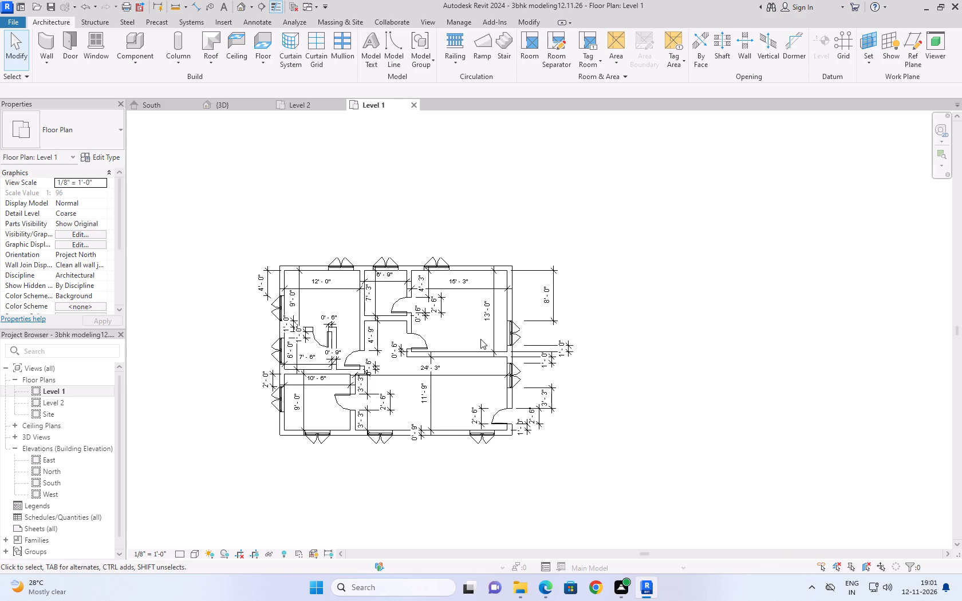
{"action": "left_click", "coordinate": [650, 591]}
{"action": "left_click", "coordinate": [650, 591]}
Delete the entire second house beside the furnished 3BHK on Level 1, including its walls, doors, windows and dimensions.
{"action": "scroll", "coordinate": [535, 369], "scroll_direction": "down", "scroll_amount": 4}
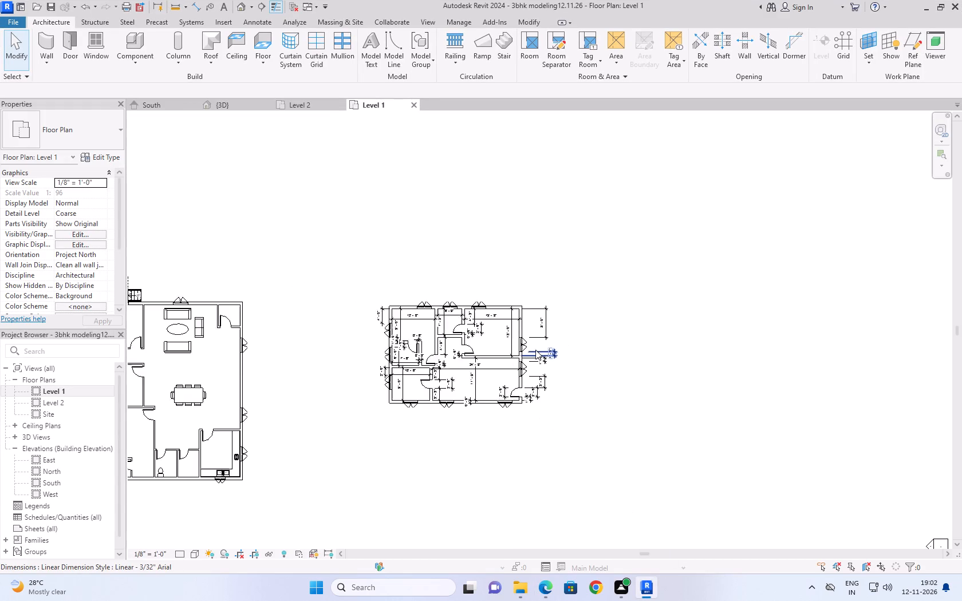
{"action": "scroll", "coordinate": [535, 350], "scroll_direction": "down", "scroll_amount": 4}
{"action": "scroll", "coordinate": [483, 417], "scroll_direction": "up", "scroll_amount": 1}
{"action": "scroll", "coordinate": [483, 417], "scroll_direction": "down", "scroll_amount": 3}
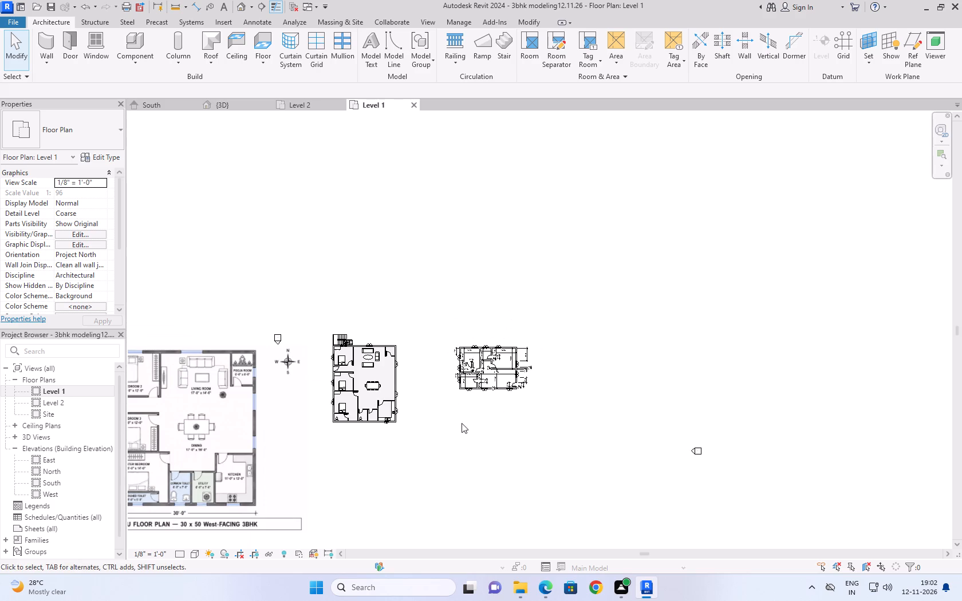
{"action": "scroll", "coordinate": [452, 369], "scroll_direction": "up", "scroll_amount": 7}
{"action": "left_click_drag", "start_coordinate": [407, 263], "coordinate": [756, 464]}
{"action": "key", "text": "Delete"}
Review the furnished 3BHK and reference plan on Level 1, and glance at the exported PDF in Edge before returning to Revit.
{"action": "scroll", "coordinate": [663, 370], "scroll_direction": "down", "scroll_amount": 4}
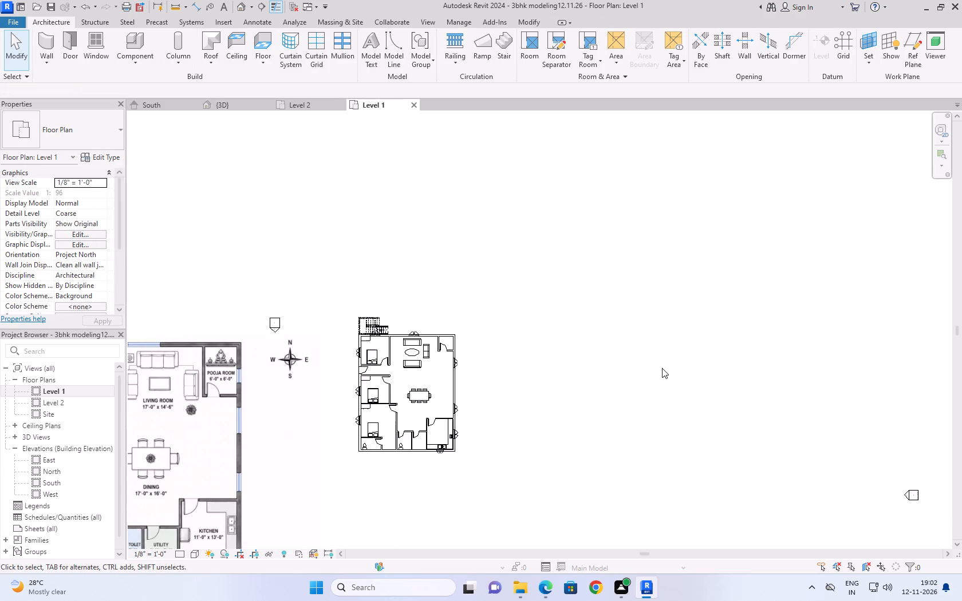
{"action": "scroll", "coordinate": [652, 367], "scroll_direction": "down", "scroll_amount": 9}
{"action": "scroll", "coordinate": [600, 427], "scroll_direction": "up", "scroll_amount": 5}
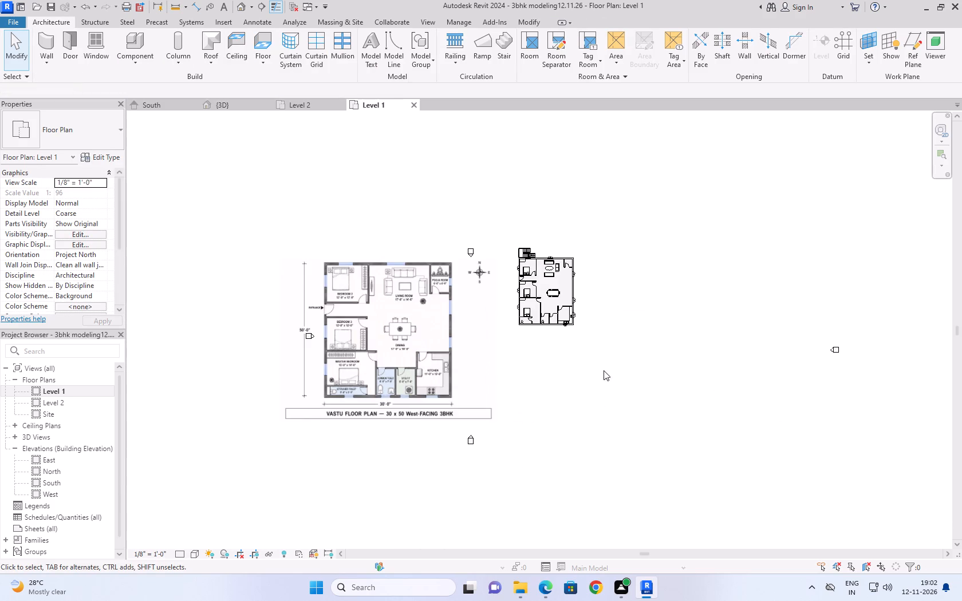
{"action": "scroll", "coordinate": [565, 260], "scroll_direction": "up", "scroll_amount": 7}
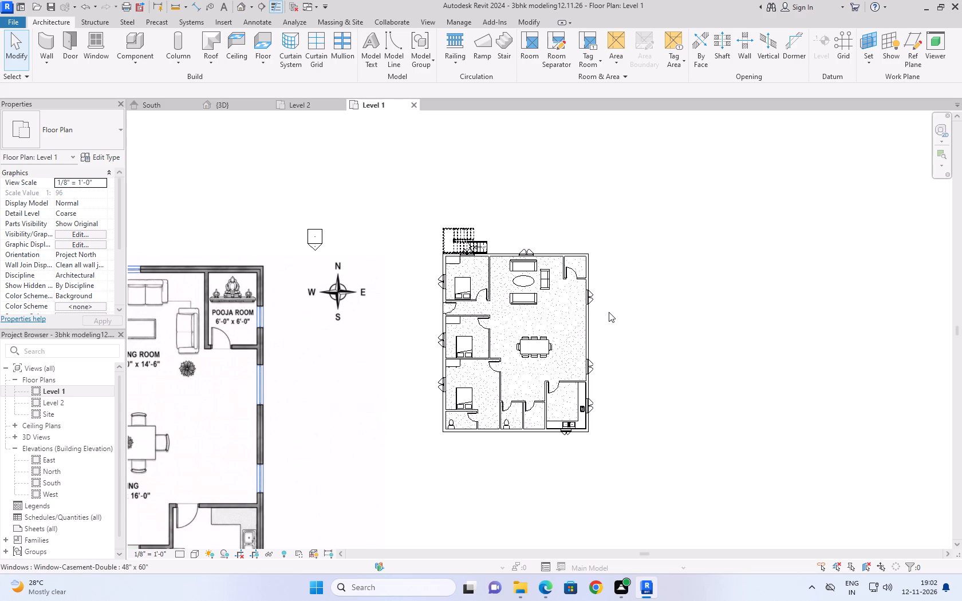
{"action": "scroll", "coordinate": [590, 275], "scroll_direction": "up", "scroll_amount": 6}
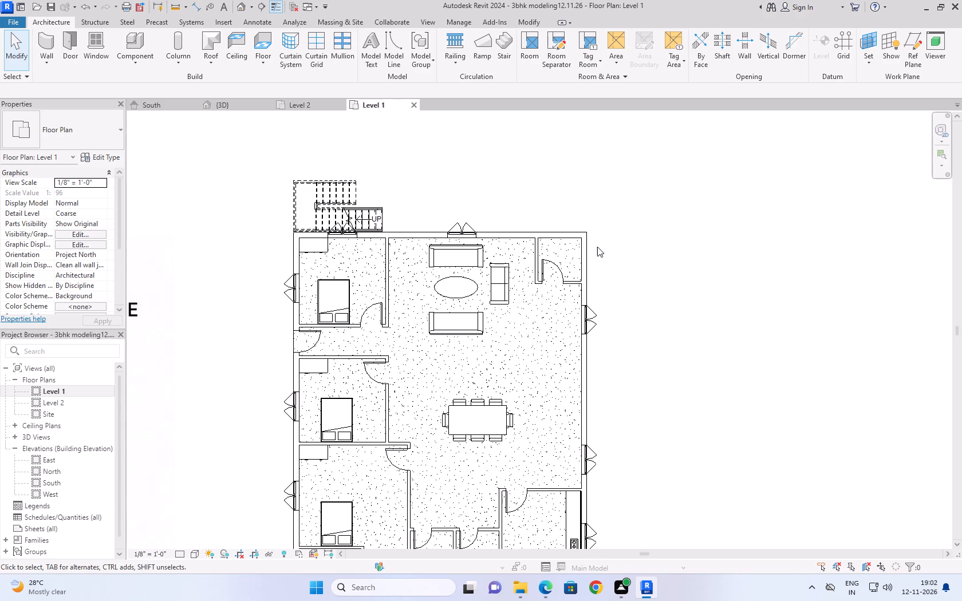
{"action": "scroll", "coordinate": [597, 247], "scroll_direction": "up", "scroll_amount": 2}
{"action": "scroll", "coordinate": [604, 231], "scroll_direction": "down", "scroll_amount": 9}
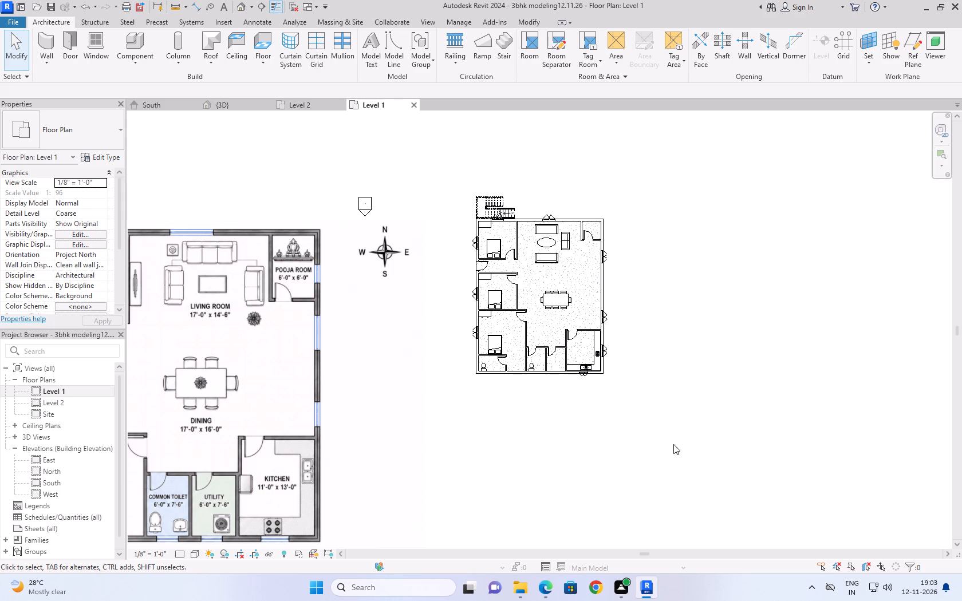
{"action": "left_click", "coordinate": [656, 588]}
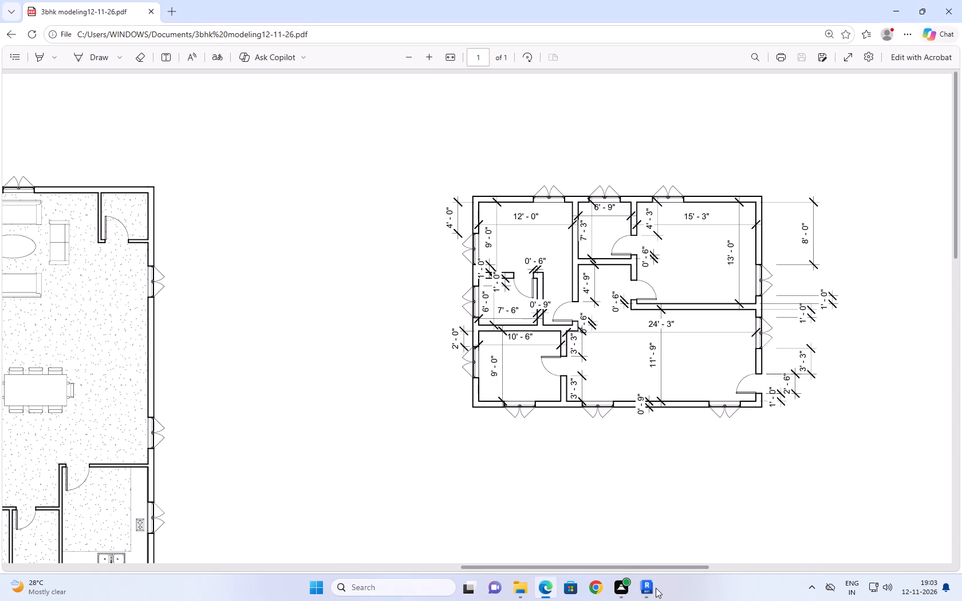
{"action": "left_click", "coordinate": [656, 588]}
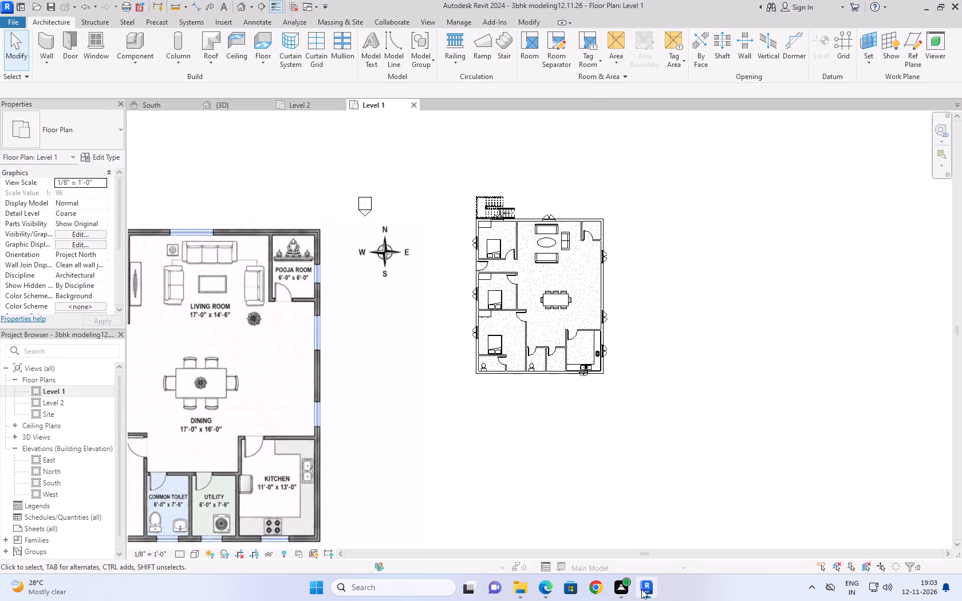
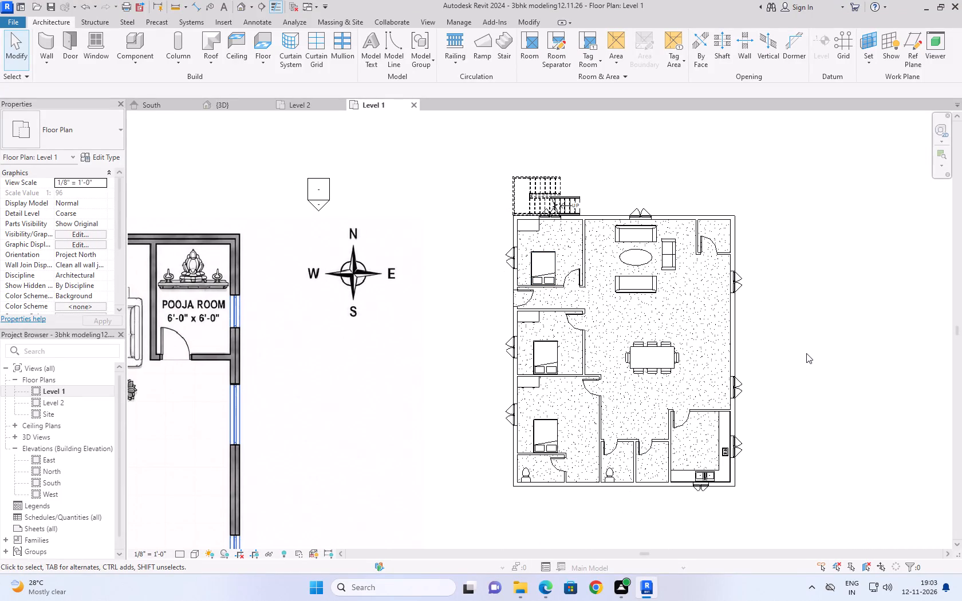
Examine the furnished 3BHK plan on Level 1 up close and alongside the reference floor plan image.
{"action": "left_click", "coordinate": [802, 357]}
{"action": "scroll", "coordinate": [837, 355], "scroll_direction": "down", "scroll_amount": 2}
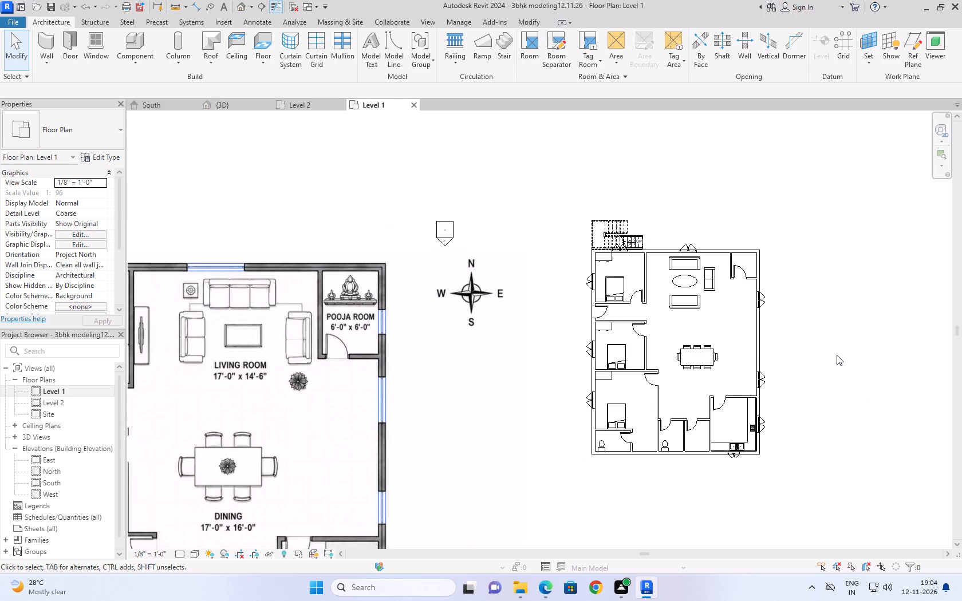
{"action": "left_click", "coordinate": [837, 356]}
{"action": "scroll", "coordinate": [819, 375], "scroll_direction": "up", "scroll_amount": 5}
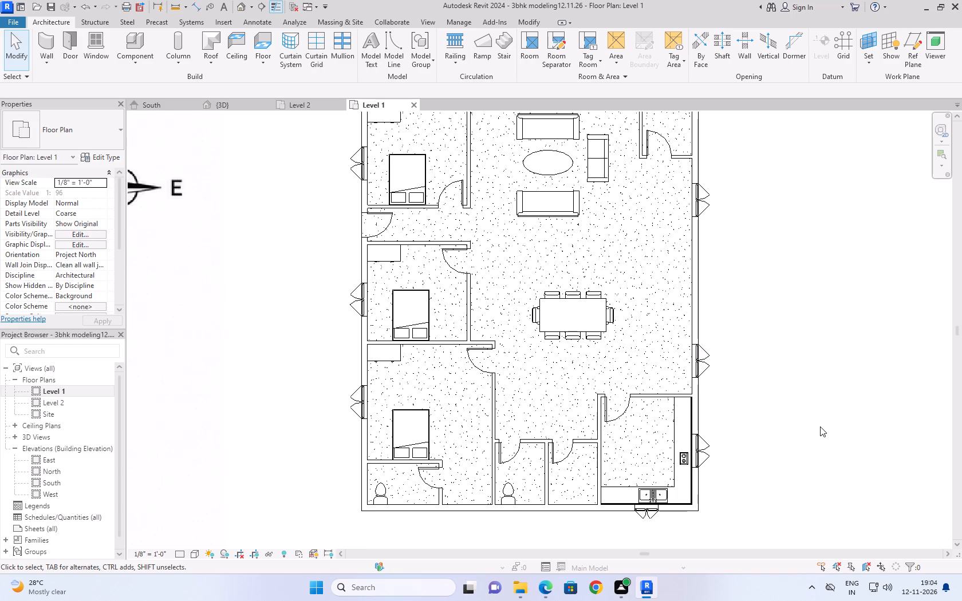
{"action": "scroll", "coordinate": [752, 350], "scroll_direction": "down", "scroll_amount": 2}
{"action": "scroll", "coordinate": [766, 312], "scroll_direction": "up", "scroll_amount": 1}
{"action": "middle_click_drag", "start_coordinate": [766, 312], "coordinate": [736, 341]}
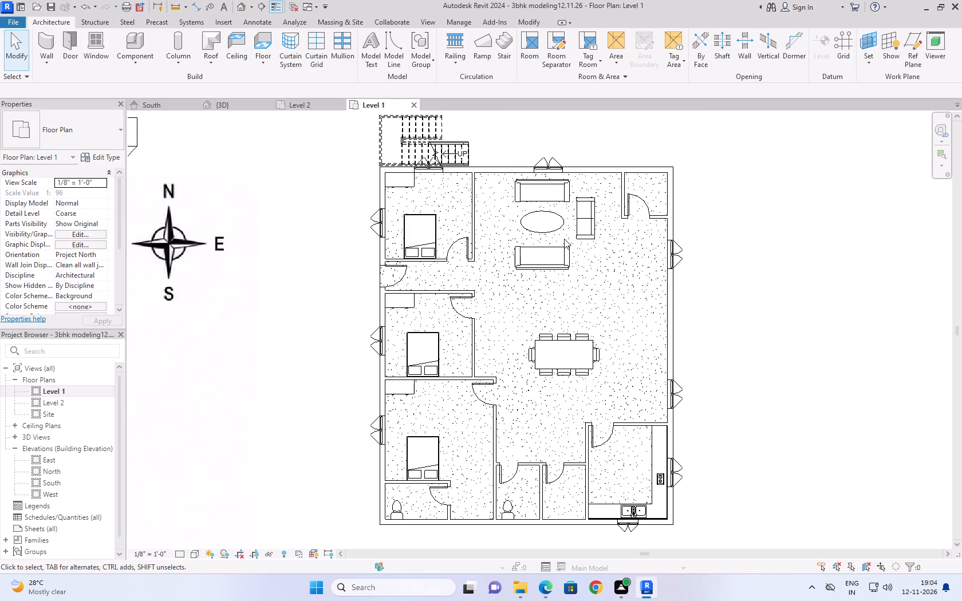
{"action": "scroll", "coordinate": [563, 239], "scroll_direction": "down", "scroll_amount": 2}
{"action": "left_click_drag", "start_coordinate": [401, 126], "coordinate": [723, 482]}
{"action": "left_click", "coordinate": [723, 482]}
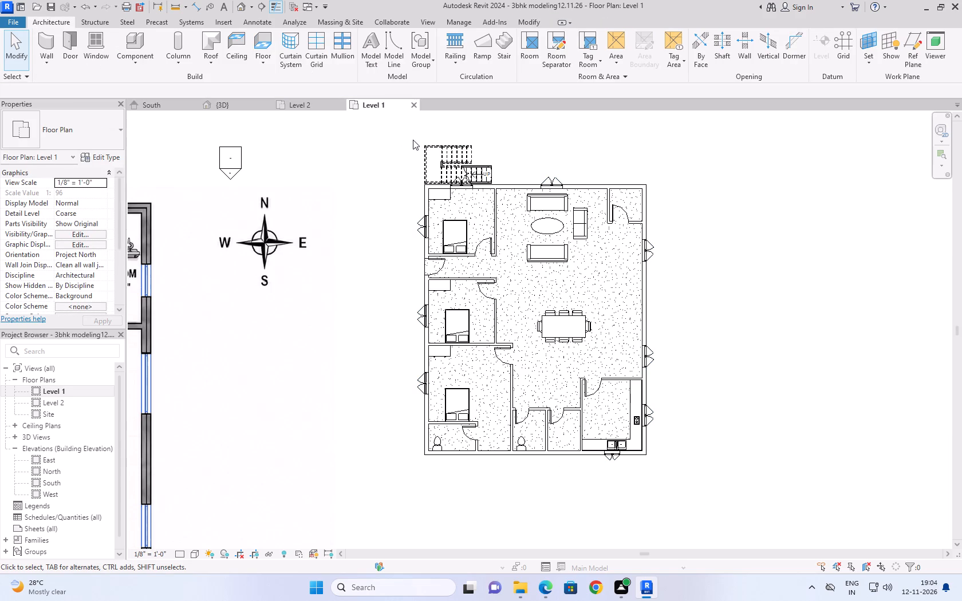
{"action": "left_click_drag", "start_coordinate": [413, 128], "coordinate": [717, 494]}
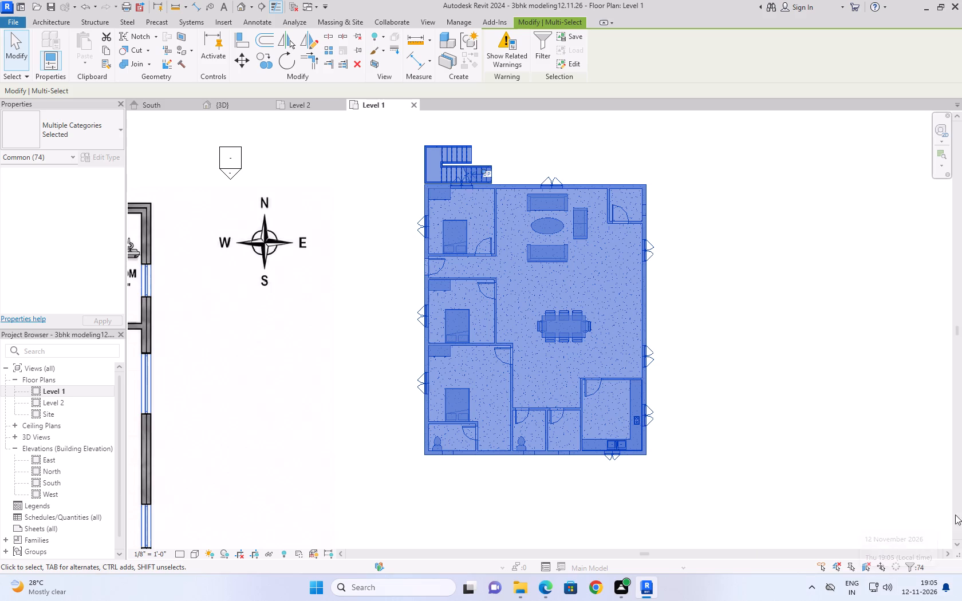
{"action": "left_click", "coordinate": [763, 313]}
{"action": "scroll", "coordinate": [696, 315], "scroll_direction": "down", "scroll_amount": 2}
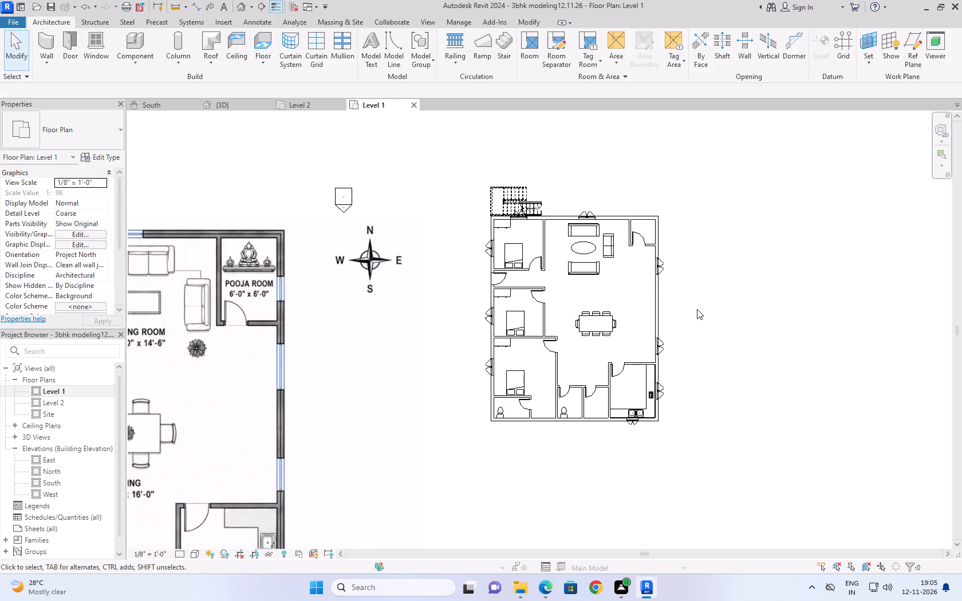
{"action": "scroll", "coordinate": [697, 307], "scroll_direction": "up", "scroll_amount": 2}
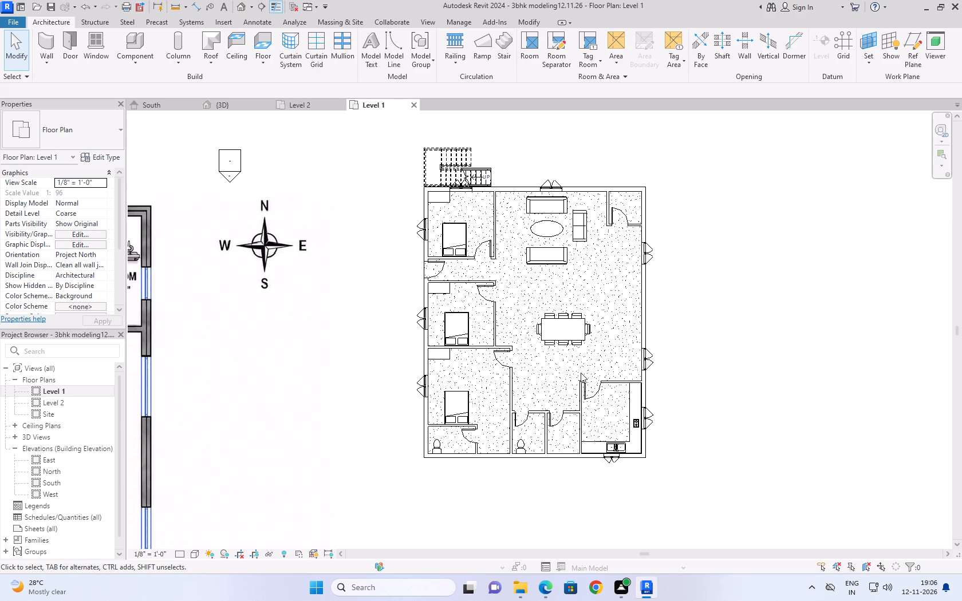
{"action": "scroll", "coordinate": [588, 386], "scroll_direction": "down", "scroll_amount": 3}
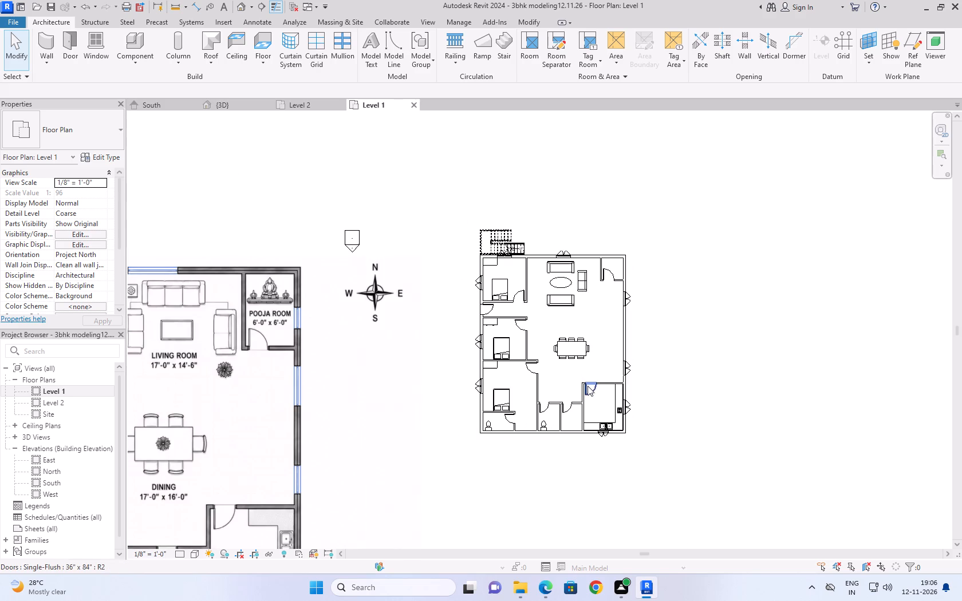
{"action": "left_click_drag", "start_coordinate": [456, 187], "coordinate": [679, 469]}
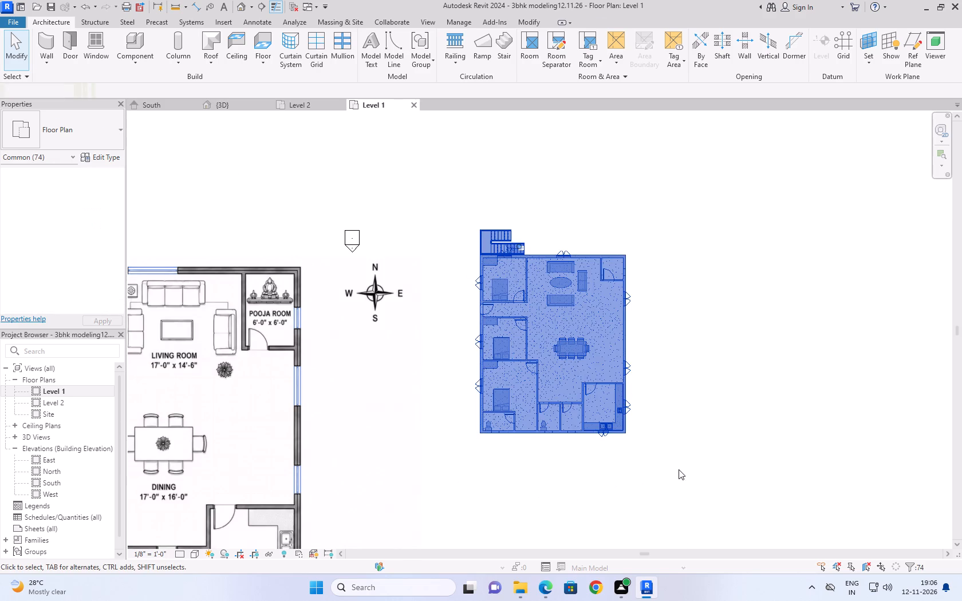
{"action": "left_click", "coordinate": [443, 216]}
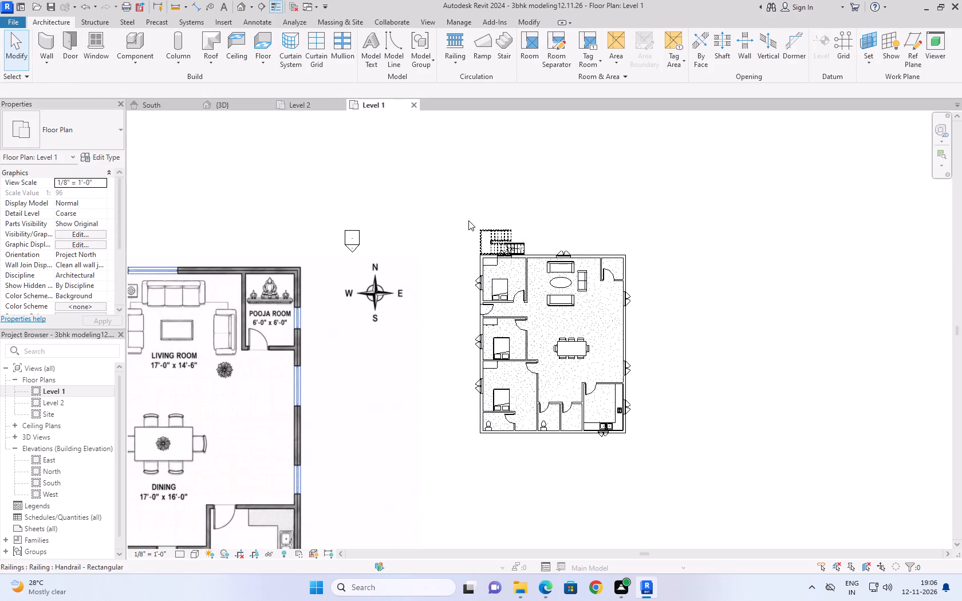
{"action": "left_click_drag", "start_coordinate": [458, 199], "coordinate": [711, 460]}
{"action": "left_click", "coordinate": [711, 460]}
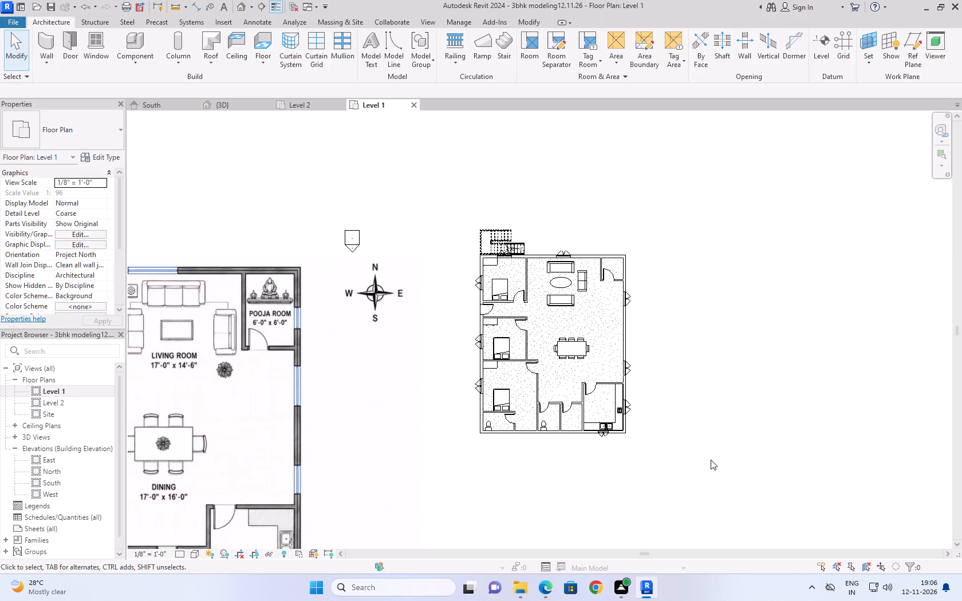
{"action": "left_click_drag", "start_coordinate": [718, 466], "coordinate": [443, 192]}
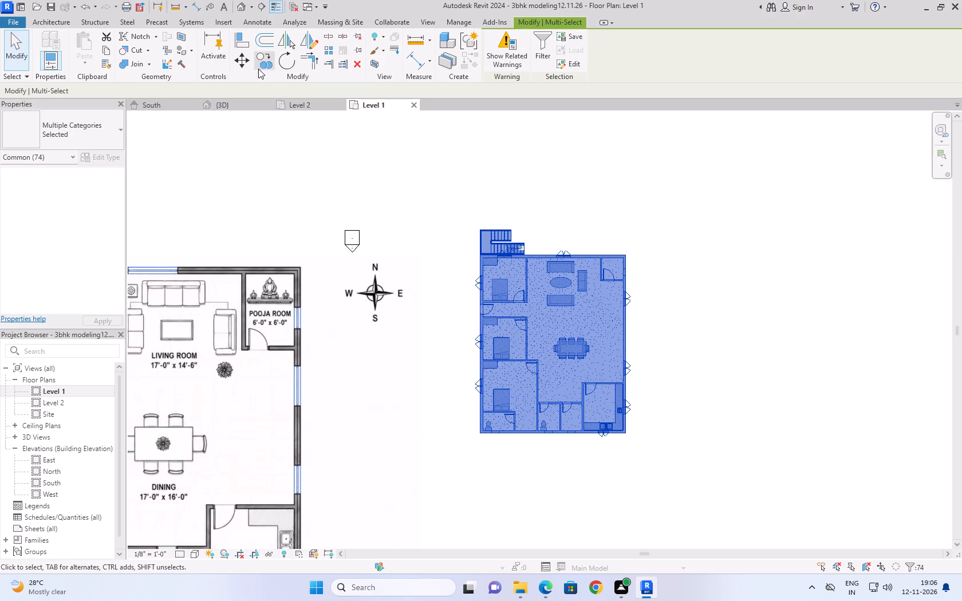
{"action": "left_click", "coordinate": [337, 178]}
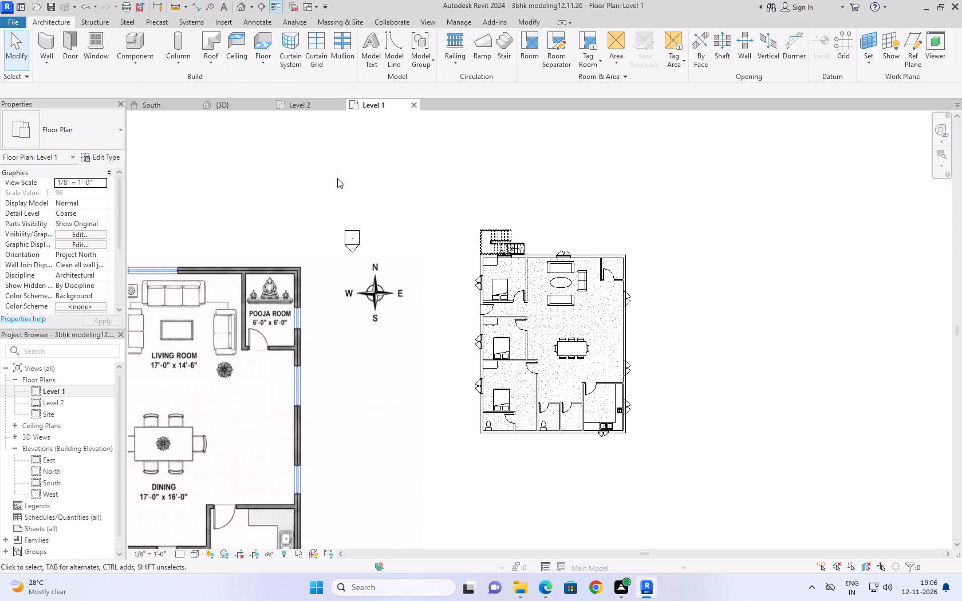
Save the 3BHK project.
{"action": "key", "text": "ctrl+s"}
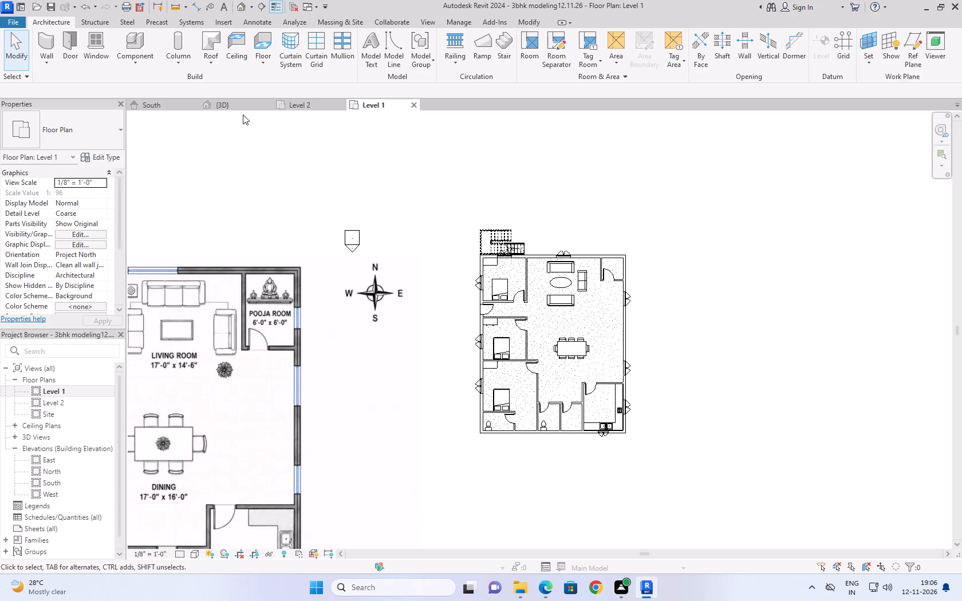
Inspect the whole 3BHK house with its roof railing and water tank in the 3D view.
{"action": "left_click", "coordinate": [242, 110]}
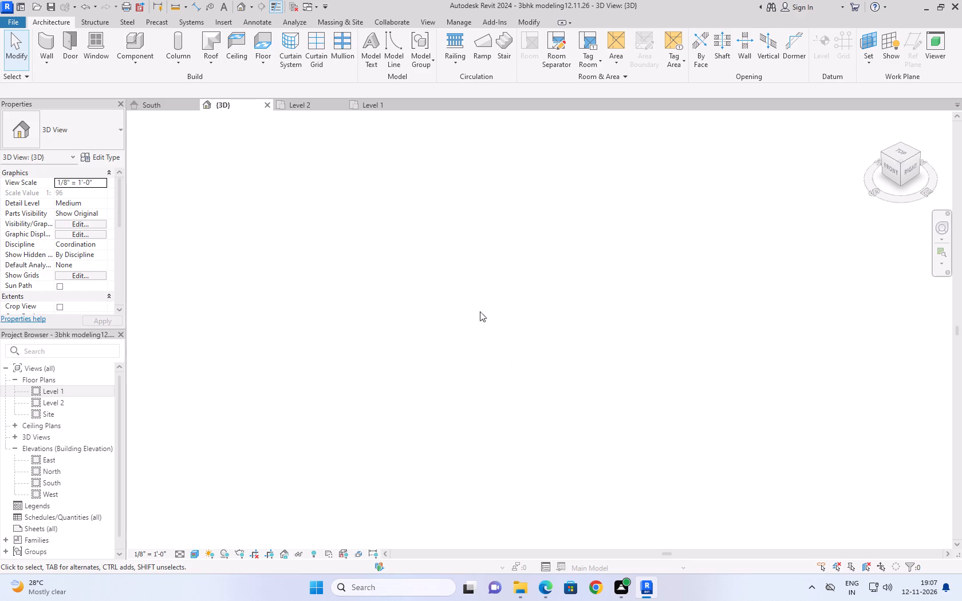
{"action": "left_click", "coordinate": [324, 254]}
{"action": "scroll", "coordinate": [435, 445], "scroll_direction": "down", "scroll_amount": 10}
{"action": "scroll", "coordinate": [435, 445], "scroll_direction": "up", "scroll_amount": 1}
{"action": "scroll", "coordinate": [435, 445], "scroll_direction": "down", "scroll_amount": 2}
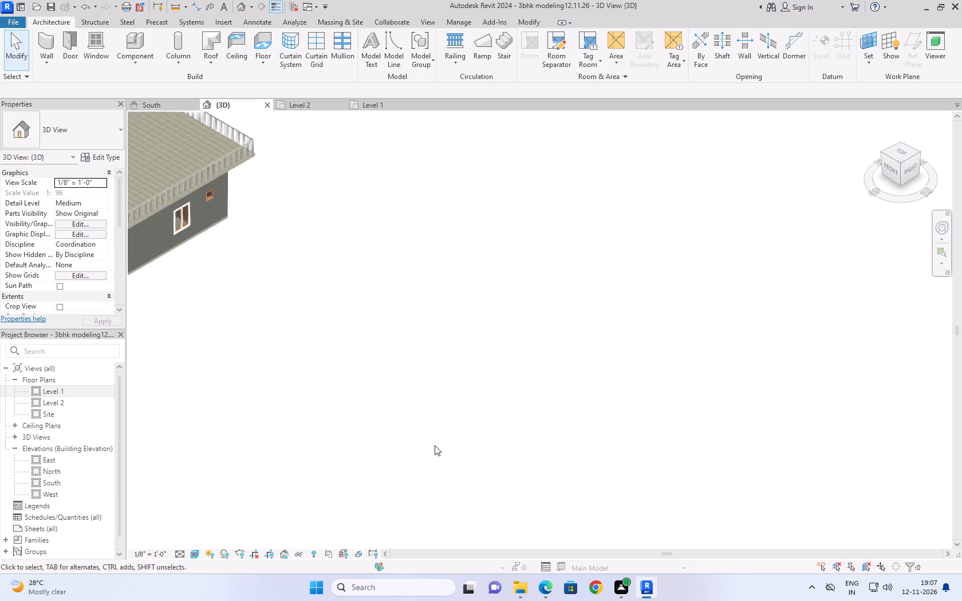
{"action": "scroll", "coordinate": [435, 445], "scroll_direction": "down", "scroll_amount": 10}
{"action": "scroll", "coordinate": [276, 390], "scroll_direction": "up", "scroll_amount": 5}
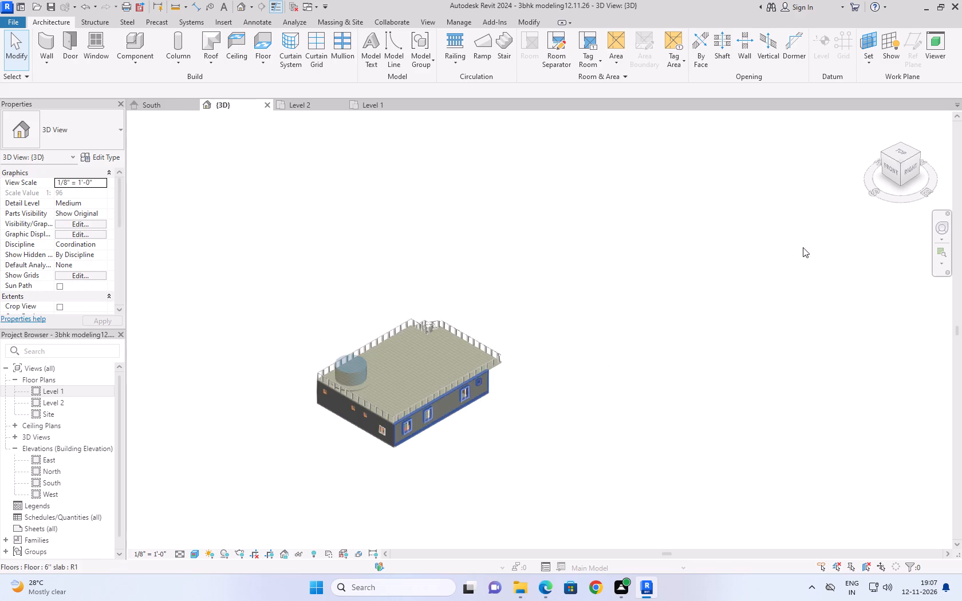
{"action": "left_click", "coordinate": [874, 122]}
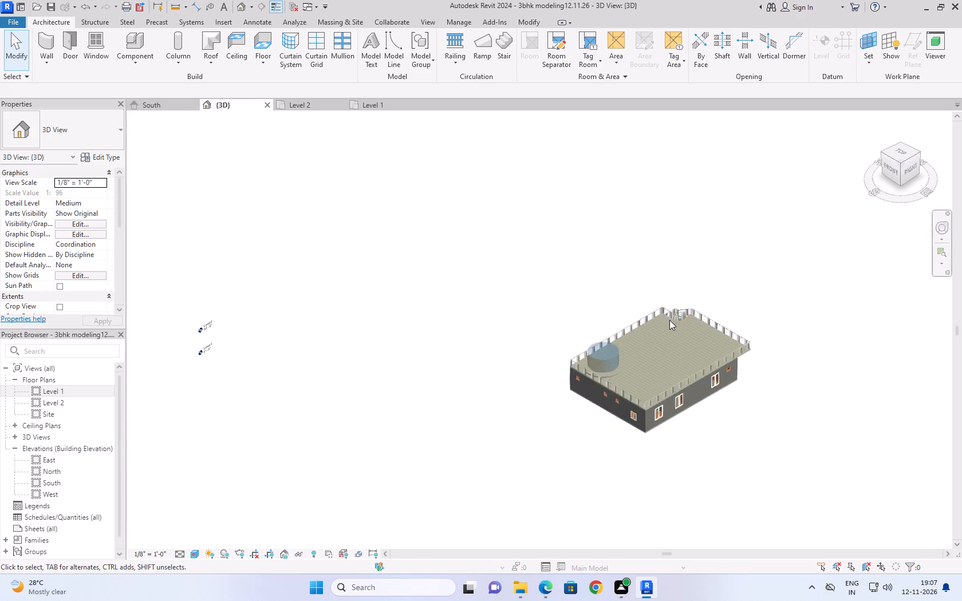
{"action": "scroll", "coordinate": [622, 374], "scroll_direction": "up", "scroll_amount": 3}
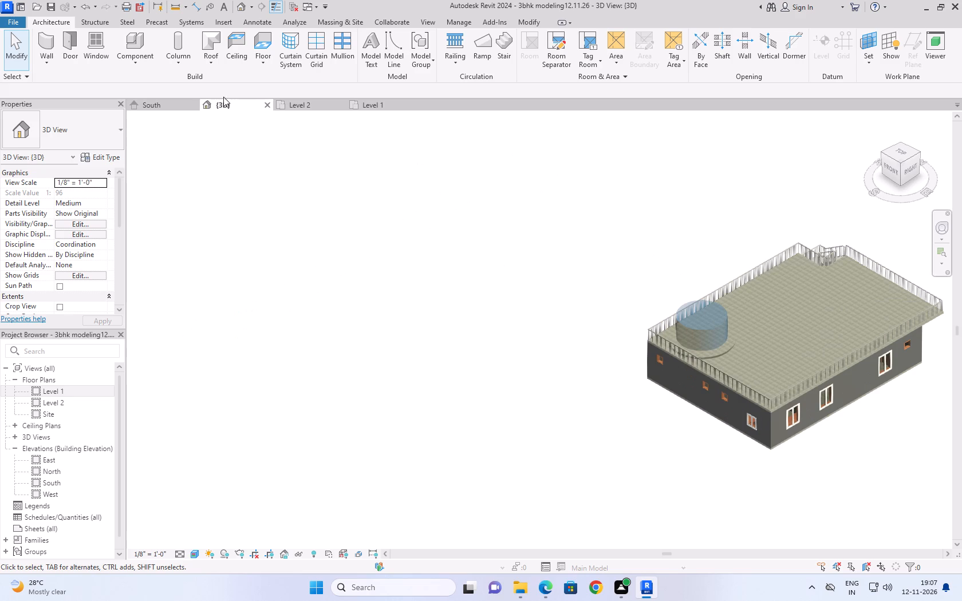
Close the South elevation view.
{"action": "left_click", "coordinate": [171, 101]}
{"action": "left_click", "coordinate": [192, 100]}
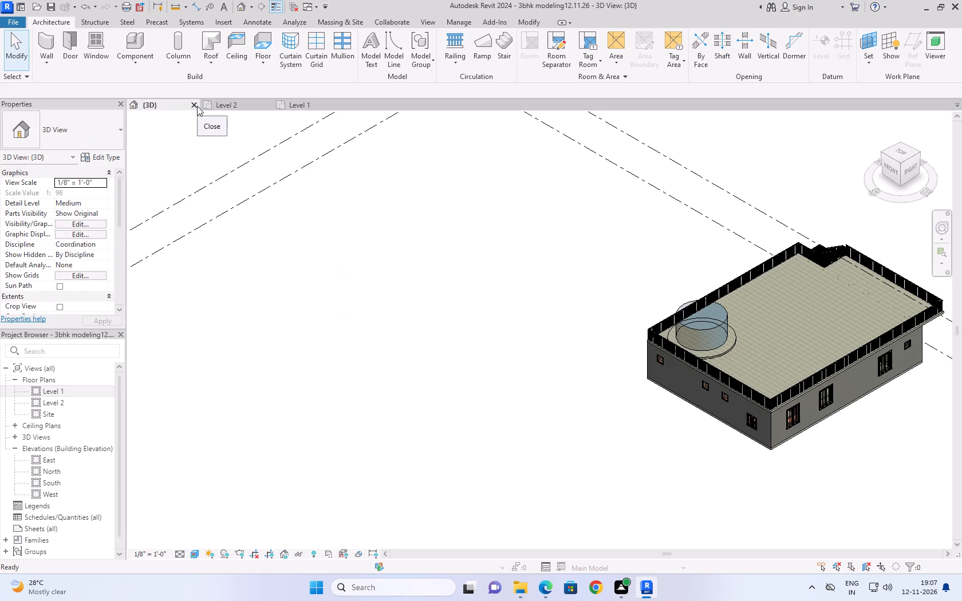
Look over the Level 2 floor plan with the roof slab, staircase and circular water tank.
{"action": "left_click", "coordinate": [232, 112]}
{"action": "left_click", "coordinate": [234, 107]}
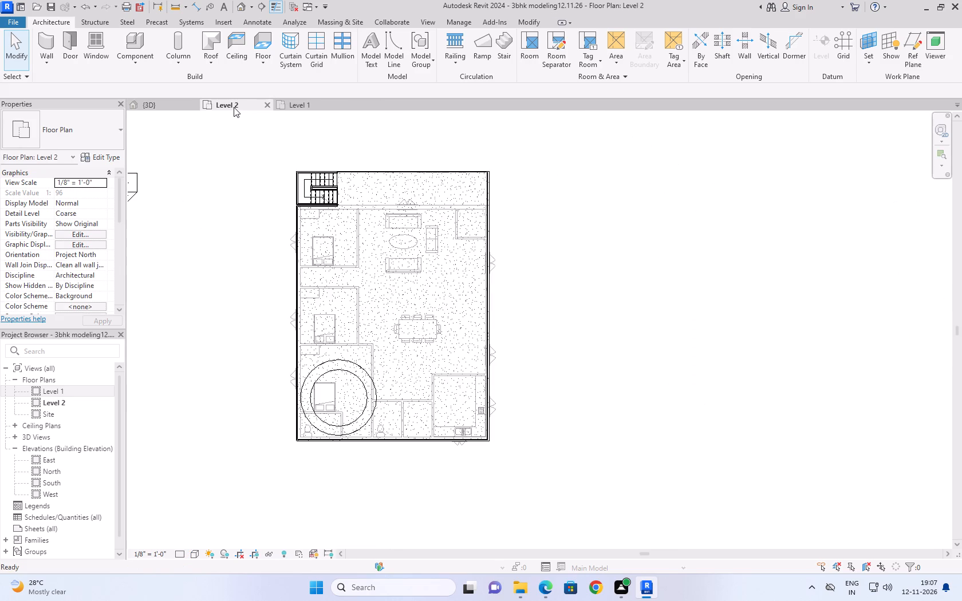
{"action": "scroll", "coordinate": [634, 353], "scroll_direction": "down", "scroll_amount": 10}
{"action": "scroll", "coordinate": [613, 358], "scroll_direction": "up", "scroll_amount": 4}
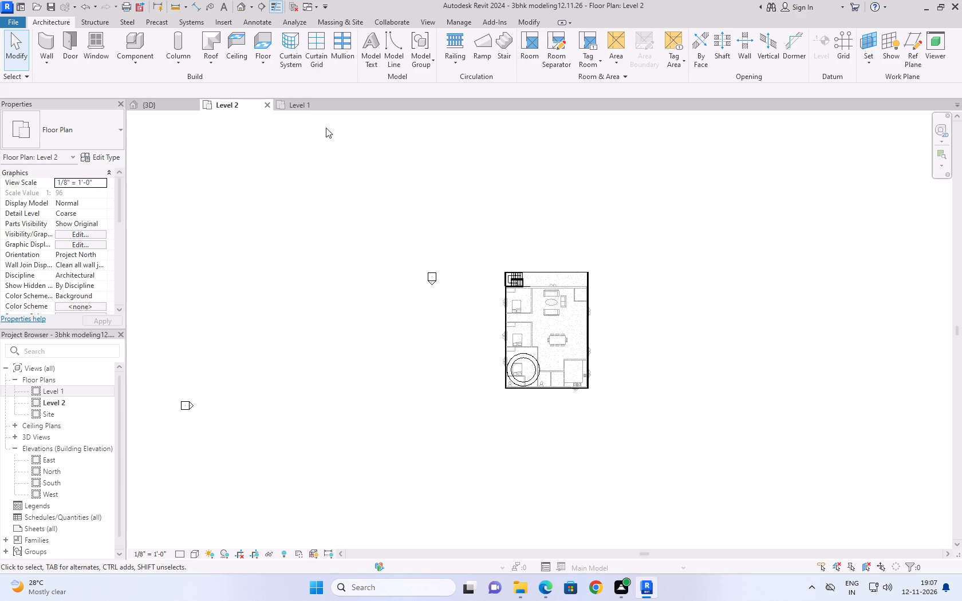
Delete the 30x50 west-facing 3BHK reference floor plan image from Level 1.
{"action": "left_click", "coordinate": [317, 101]}
{"action": "scroll", "coordinate": [551, 335], "scroll_direction": "down", "scroll_amount": 10}
{"action": "scroll", "coordinate": [379, 153], "scroll_direction": "up", "scroll_amount": 2}
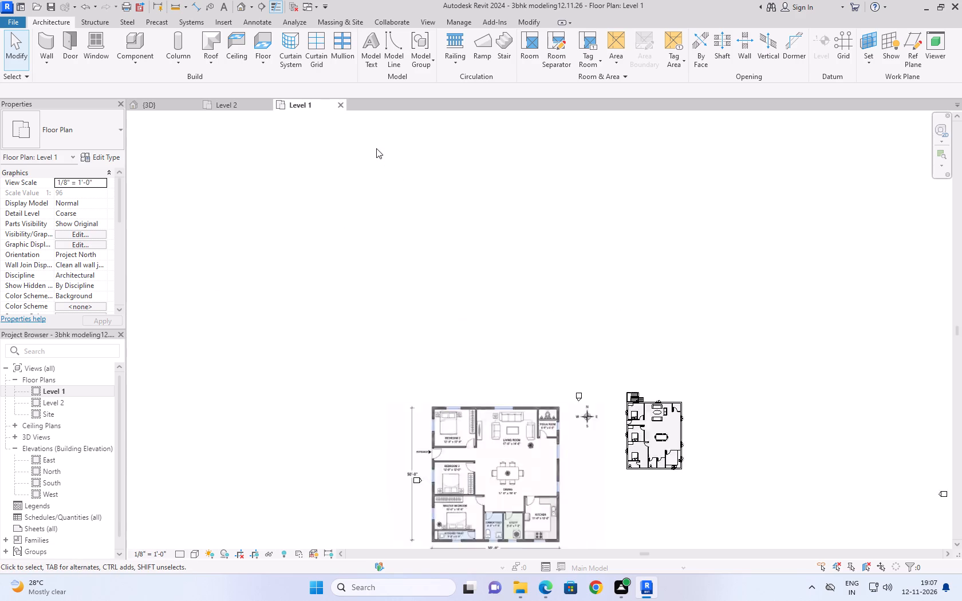
{"action": "scroll", "coordinate": [376, 148], "scroll_direction": "up", "scroll_amount": 2}
{"action": "scroll", "coordinate": [472, 209], "scroll_direction": "down", "scroll_amount": 4}
{"action": "left_click", "coordinate": [500, 342]}
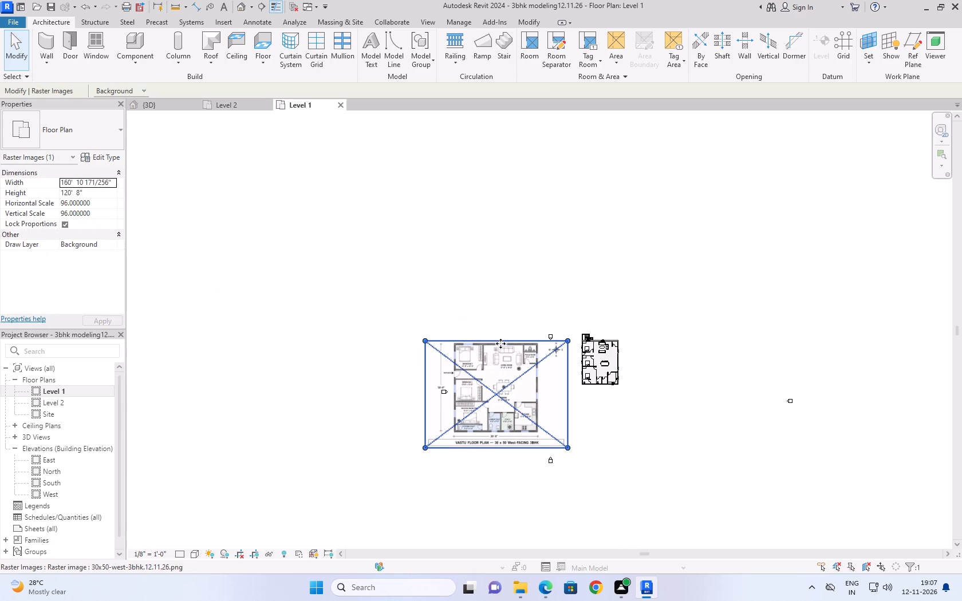
{"action": "key", "text": "Delete"}
Move the East, North, West and South elevation markers in close around the 3BHK house on Level 1, one per side.
{"action": "scroll", "coordinate": [618, 335], "scroll_direction": "up", "scroll_amount": 4}
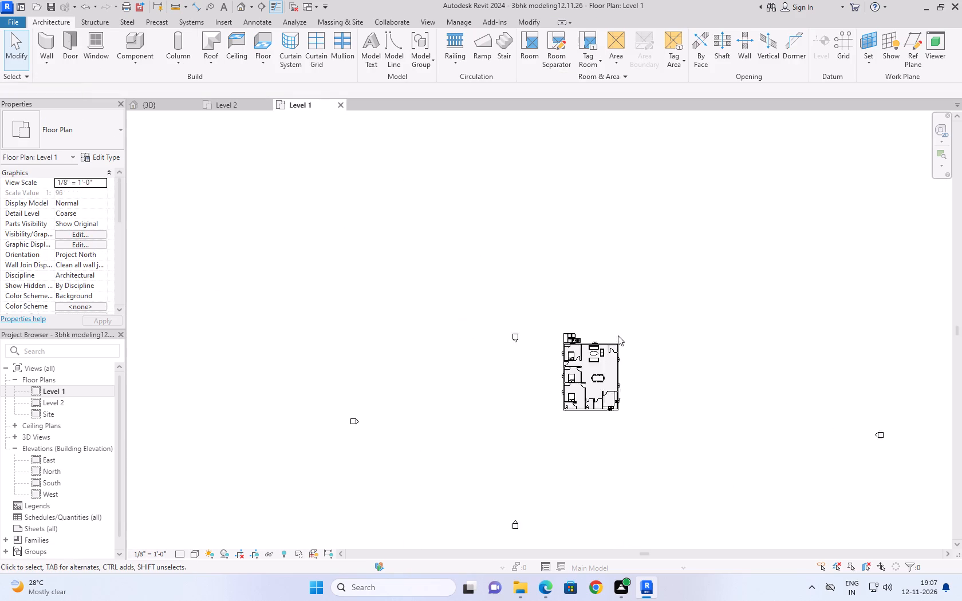
{"action": "scroll", "coordinate": [618, 335], "scroll_direction": "up", "scroll_amount": 1}
{"action": "scroll", "coordinate": [715, 286], "scroll_direction": "down", "scroll_amount": 4}
{"action": "left_click_drag", "start_coordinate": [780, 307], "coordinate": [923, 508]}
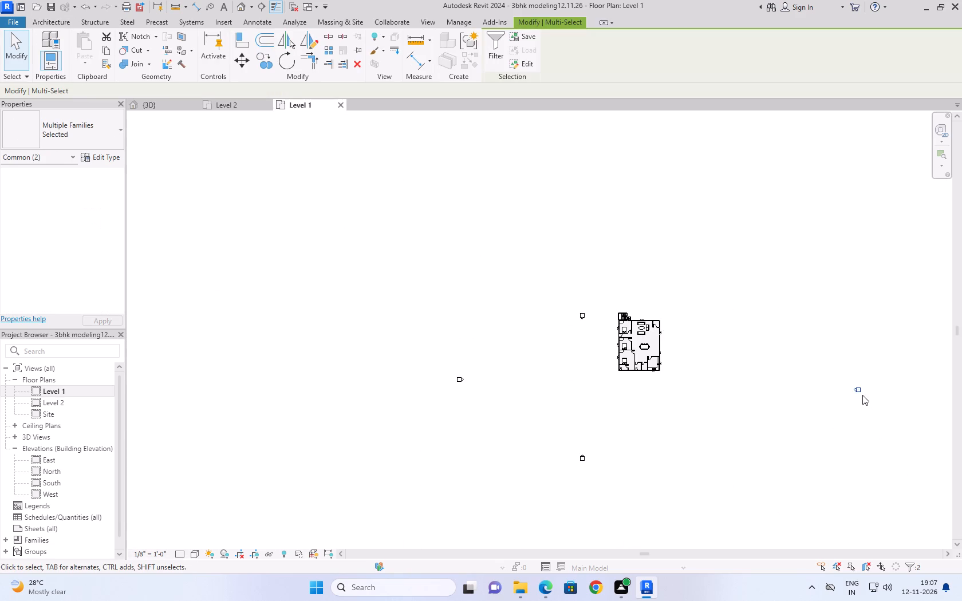
{"action": "left_click_drag", "start_coordinate": [860, 390], "coordinate": [728, 343]}
{"action": "left_click_drag", "start_coordinate": [565, 303], "coordinate": [596, 338]}
{"action": "left_click_drag", "start_coordinate": [582, 315], "coordinate": [646, 282]}
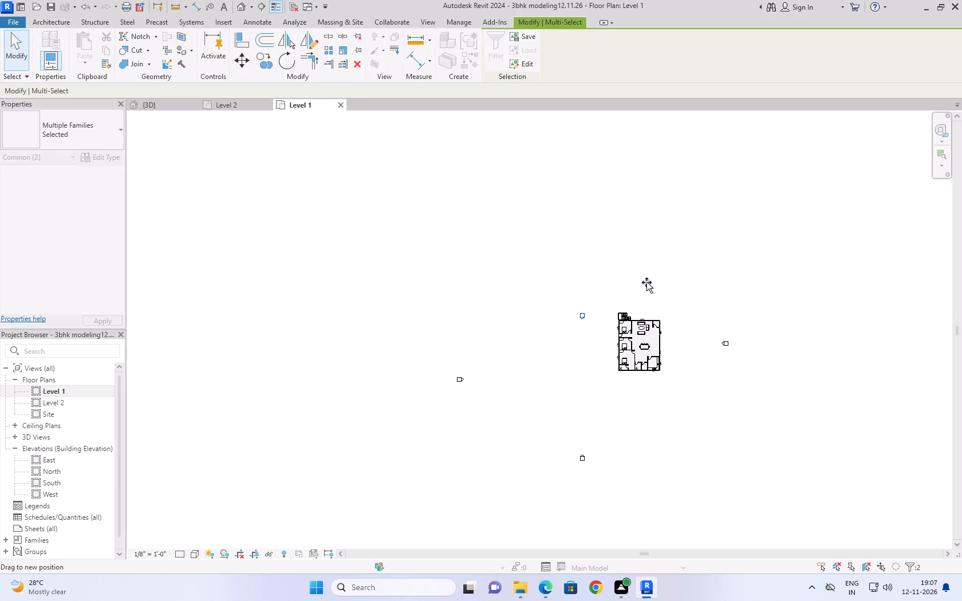
{"action": "left_click_drag", "start_coordinate": [646, 282], "coordinate": [646, 280]}
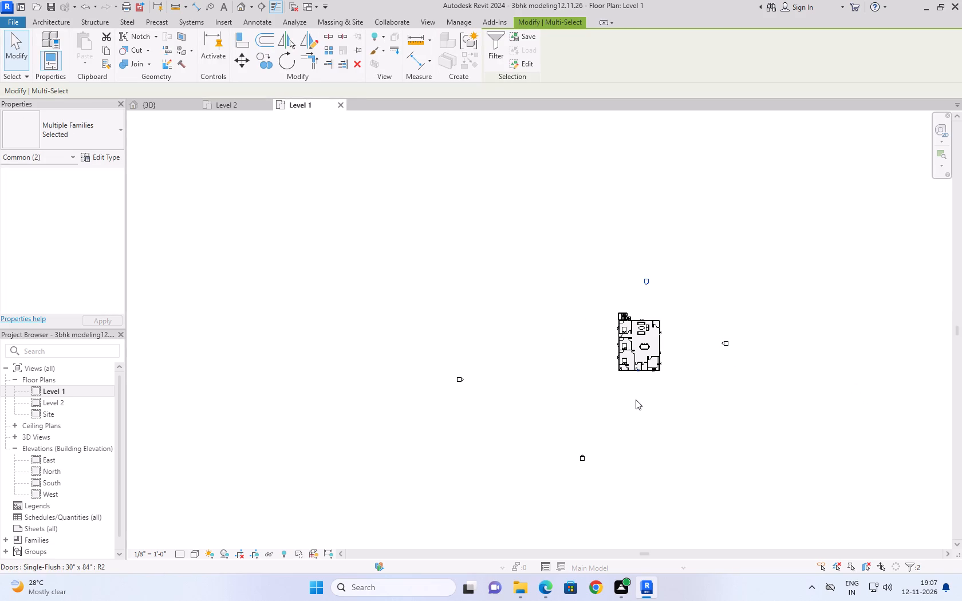
{"action": "left_click_drag", "start_coordinate": [429, 337], "coordinate": [511, 470]}
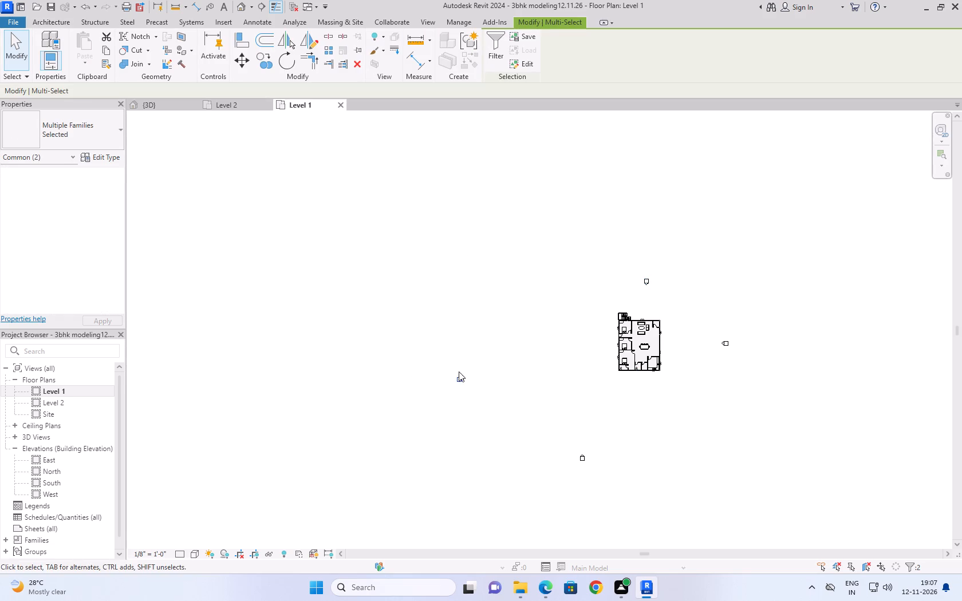
{"action": "left_click_drag", "start_coordinate": [462, 381], "coordinate": [563, 354]}
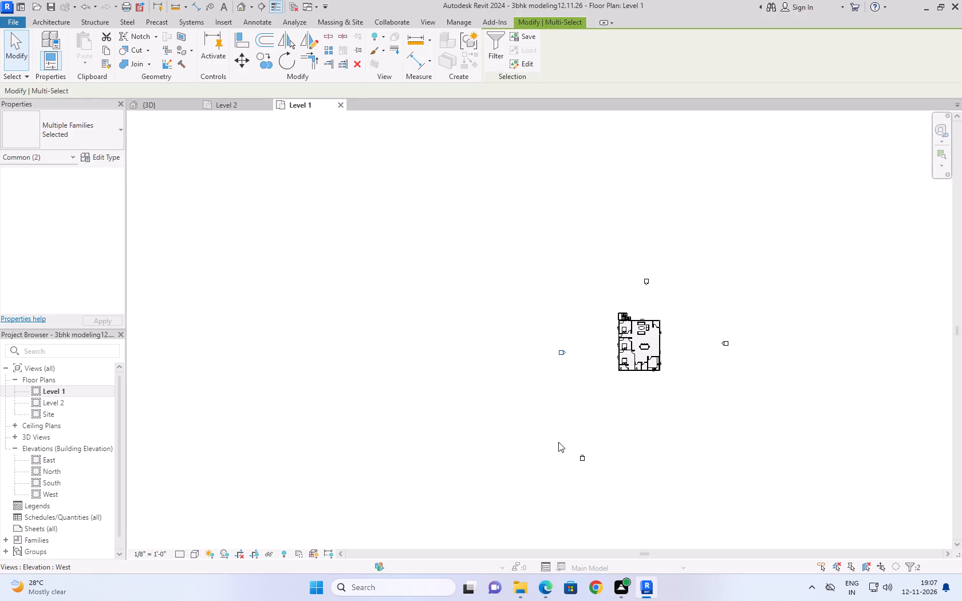
{"action": "left_click_drag", "start_coordinate": [551, 437], "coordinate": [627, 515]}
{"action": "left_click_drag", "start_coordinate": [583, 458], "coordinate": [653, 421]}
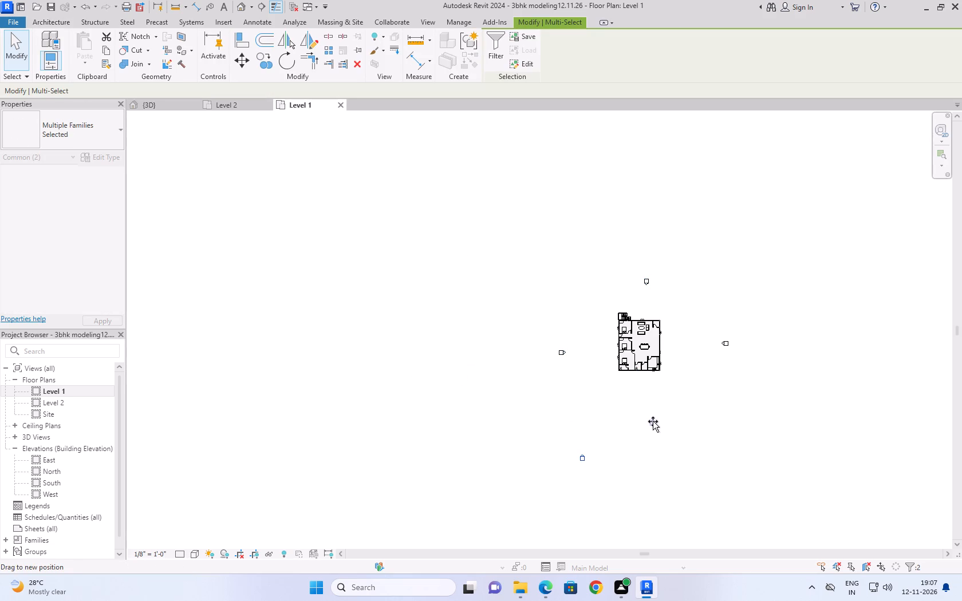
{"action": "left_click_drag", "start_coordinate": [653, 421], "coordinate": [649, 414]}
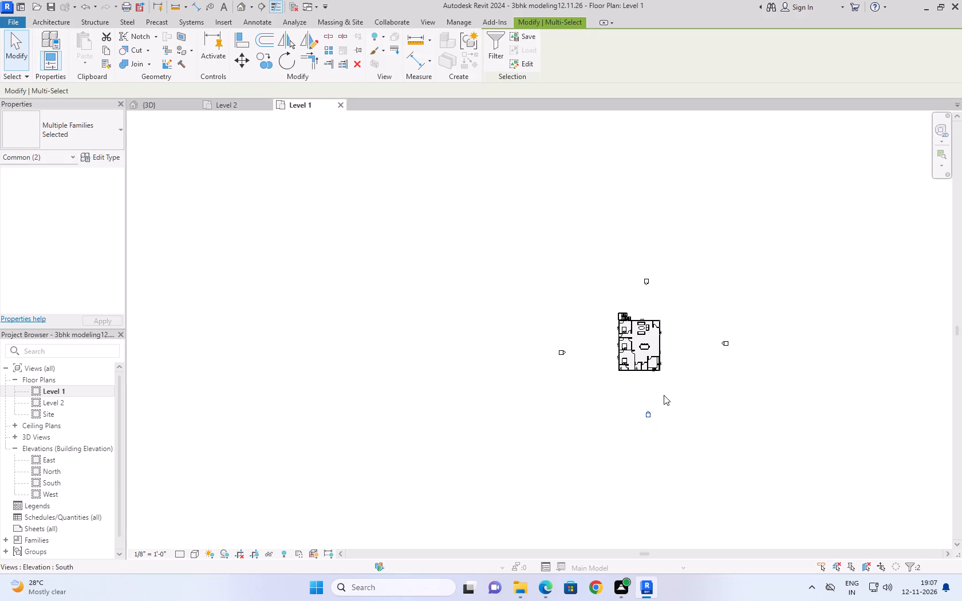
Save the project with the repositioned elevation markers.
{"action": "key", "text": "ctrl+s"}
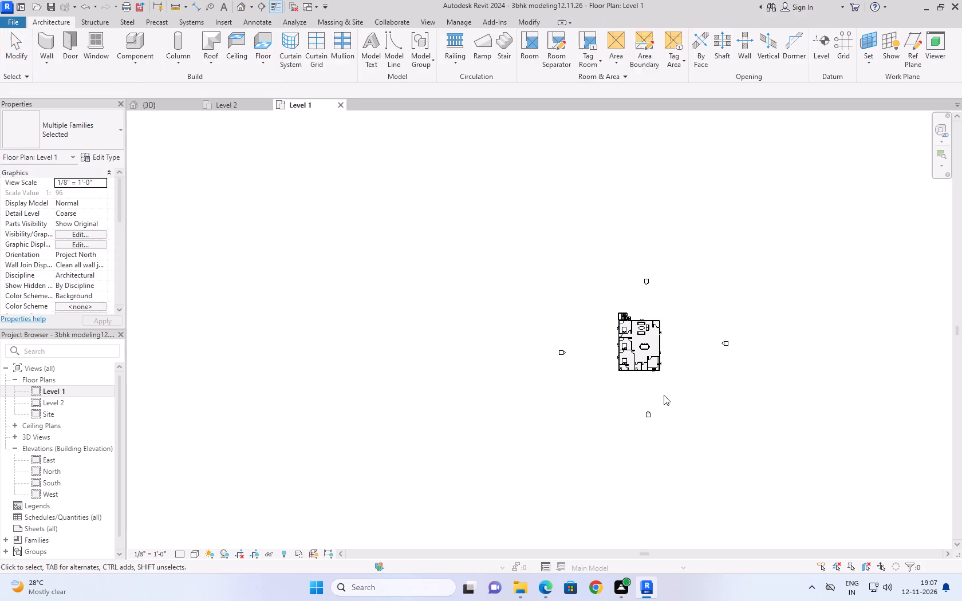
Check the house and elevation markers on Level 1, save the project again and close Revit.
{"action": "middle_click_drag", "start_coordinate": [683, 348], "coordinate": [415, 363]}
{"action": "scroll", "coordinate": [340, 315], "scroll_direction": "up", "scroll_amount": 4}
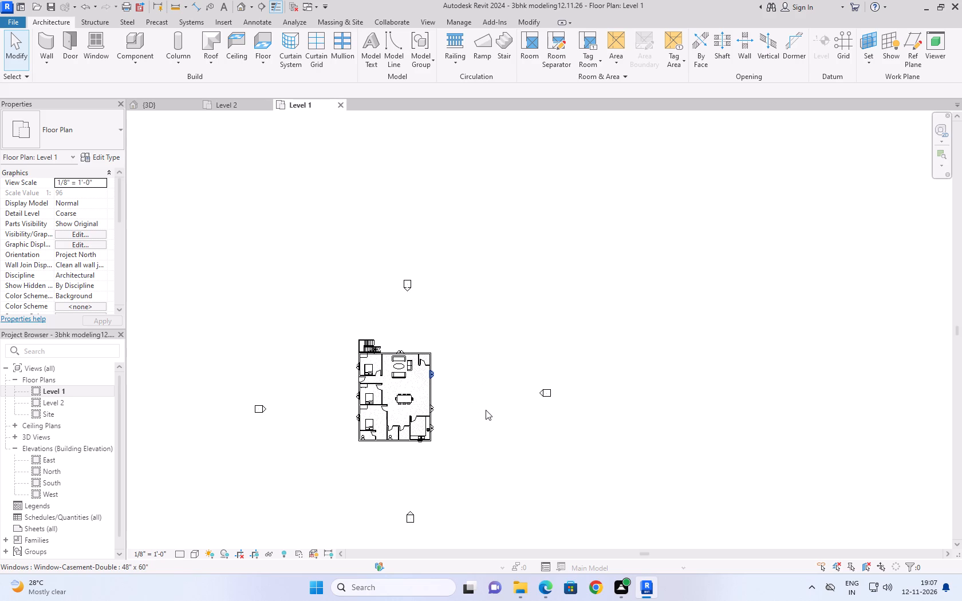
{"action": "scroll", "coordinate": [486, 410], "scroll_direction": "up", "scroll_amount": 2}
{"action": "scroll", "coordinate": [538, 283], "scroll_direction": "down", "scroll_amount": 4}
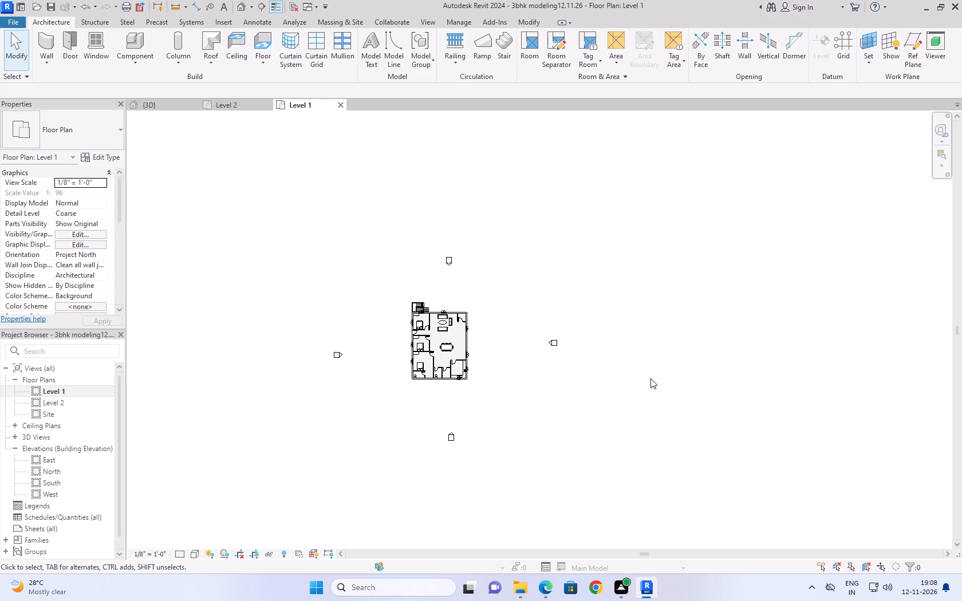
{"action": "scroll", "coordinate": [643, 353], "scroll_direction": "down", "scroll_amount": 2}
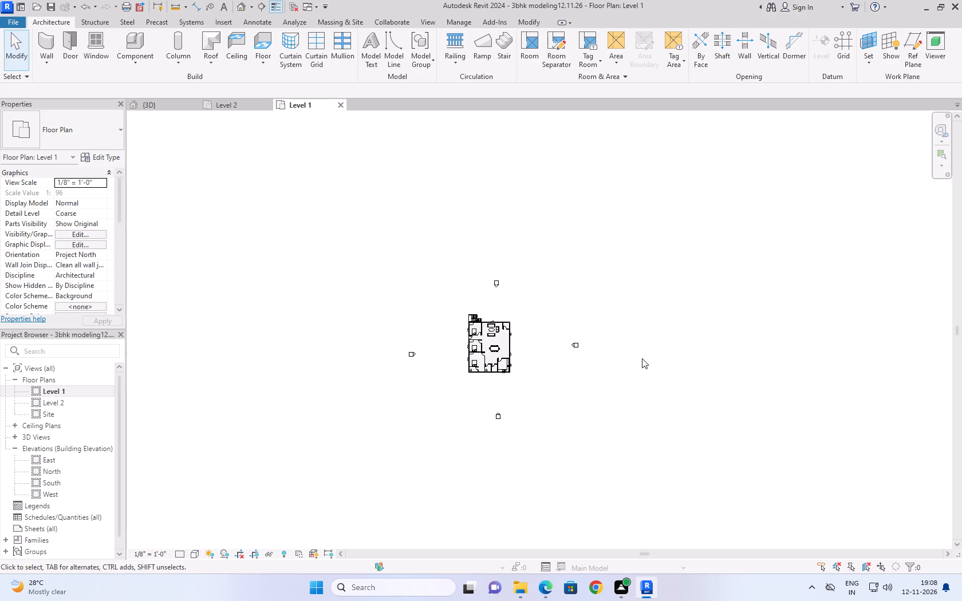
{"action": "key", "text": "ctrl+s"}
{"action": "left_click", "coordinate": [956, 5]}
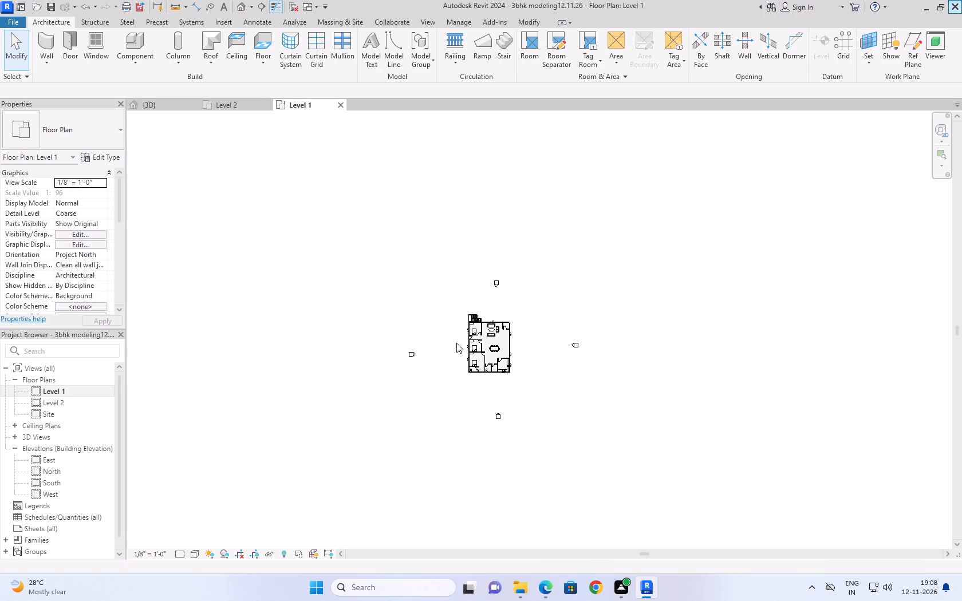
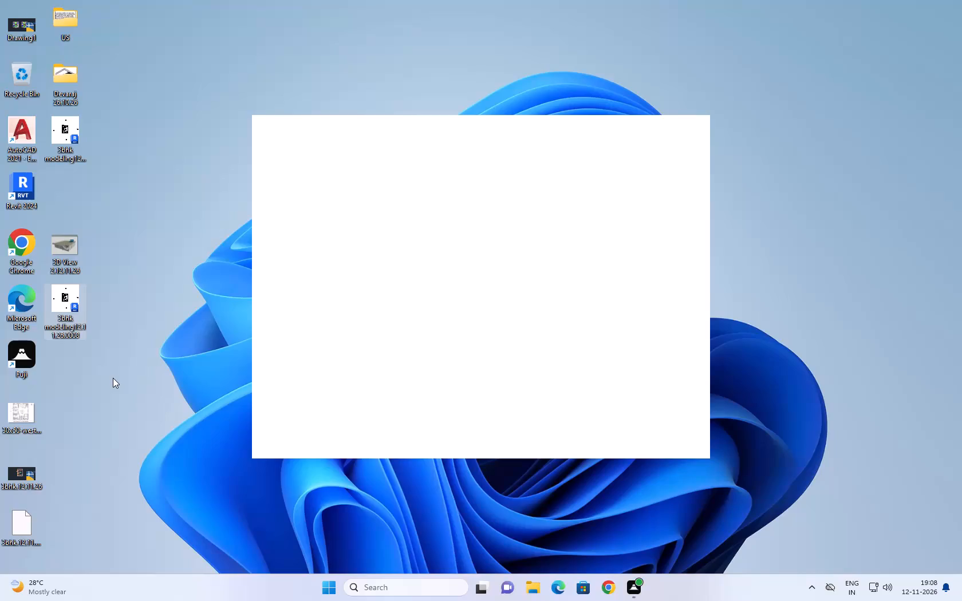
Open the numbered backup copy of the 3bhk modeling Revit project from the desktop.
{"action": "left_click", "coordinate": [73, 128]}
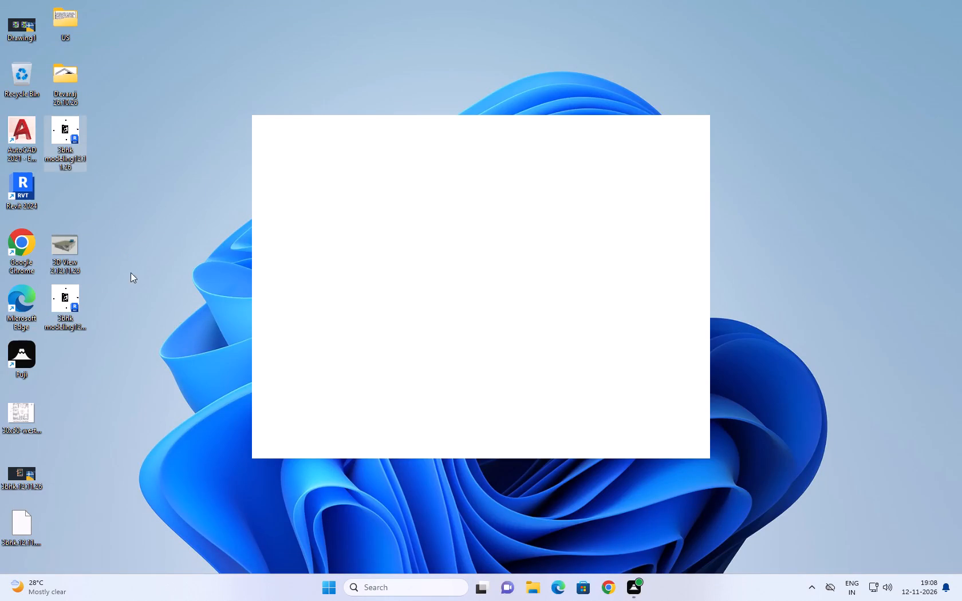
{"action": "left_click", "coordinate": [71, 302]}
{"action": "double_click", "coordinate": [71, 302]}
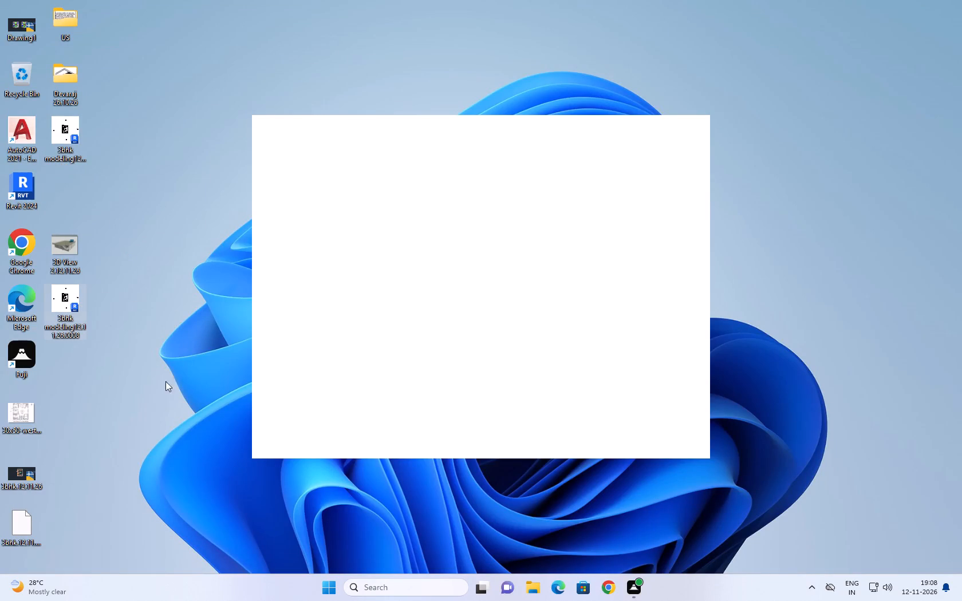
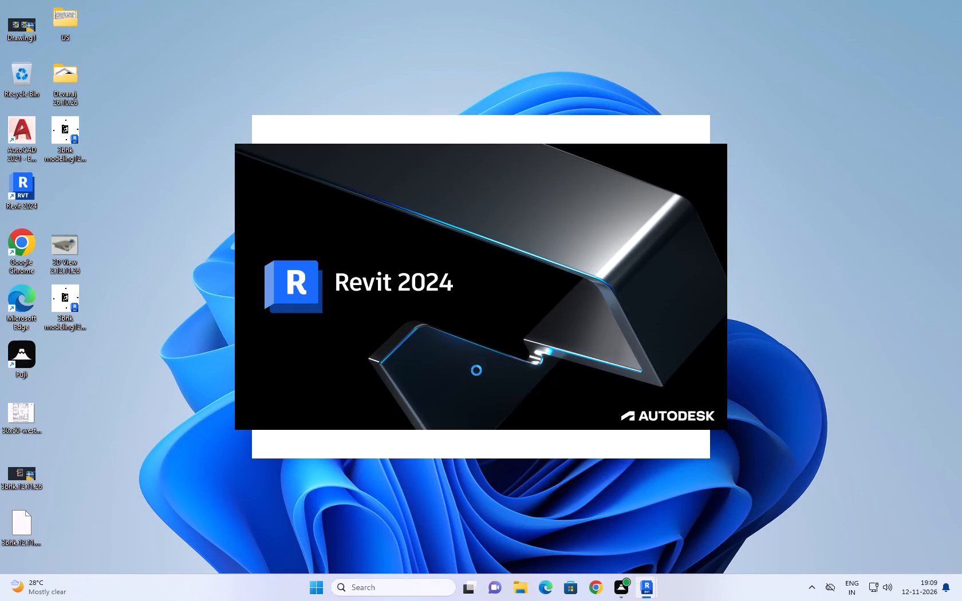
Switch to the Revit window with the 3bhk modeling12.11.26.0008 backup copy and view its Level 1 floor plan.
{"action": "left_click", "coordinate": [642, 583]}
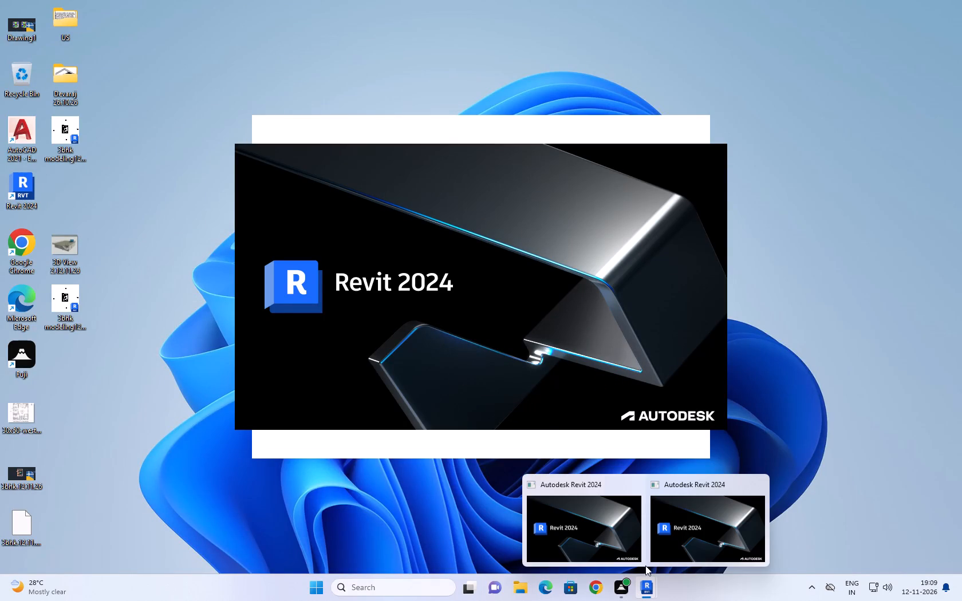
{"action": "left_click", "coordinate": [609, 514]}
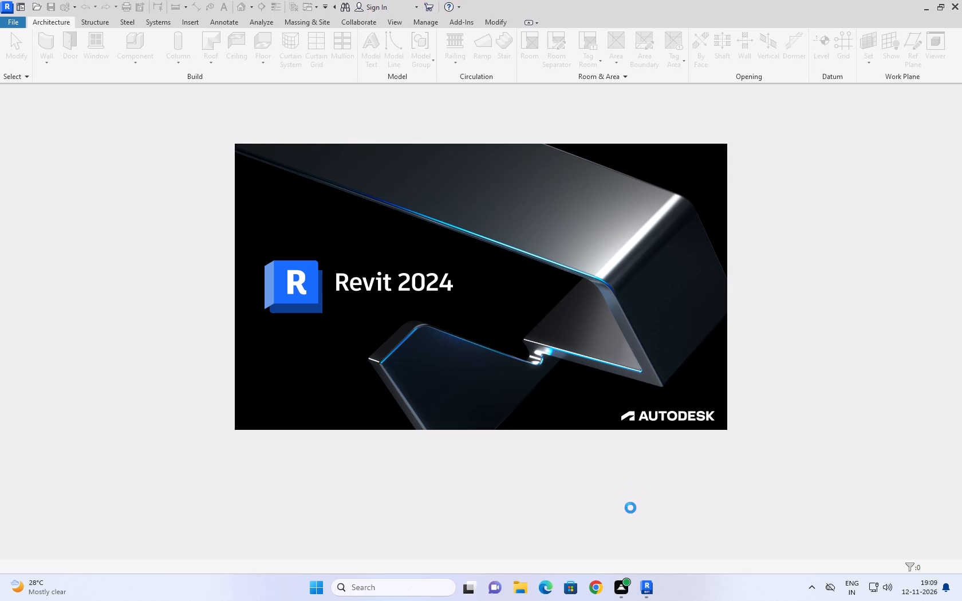
{"action": "left_click", "coordinate": [648, 600]}
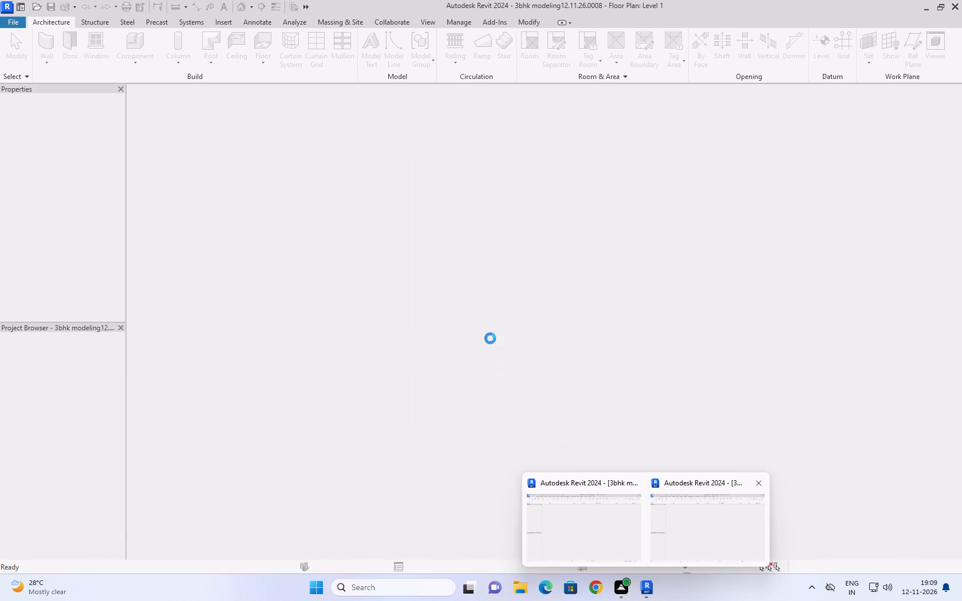
{"action": "left_click", "coordinate": [701, 523]}
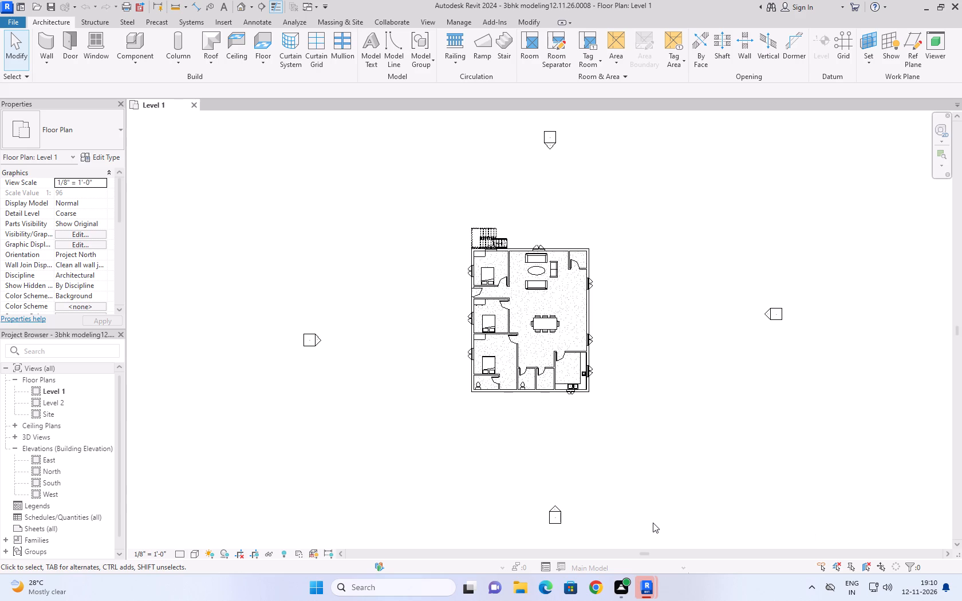
{"action": "scroll", "coordinate": [664, 434], "scroll_direction": "up", "scroll_amount": 2}
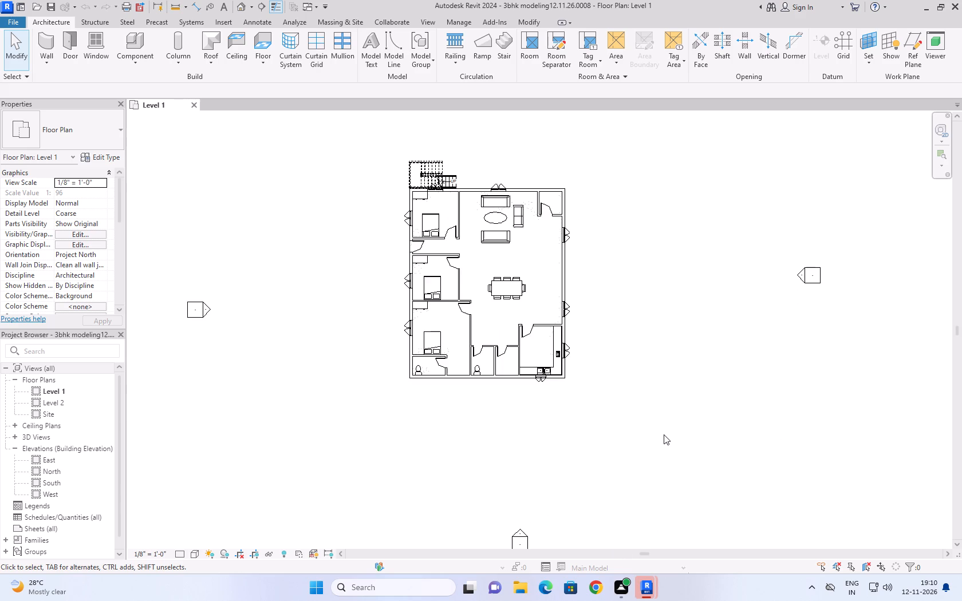
{"action": "left_click", "coordinate": [644, 441]}
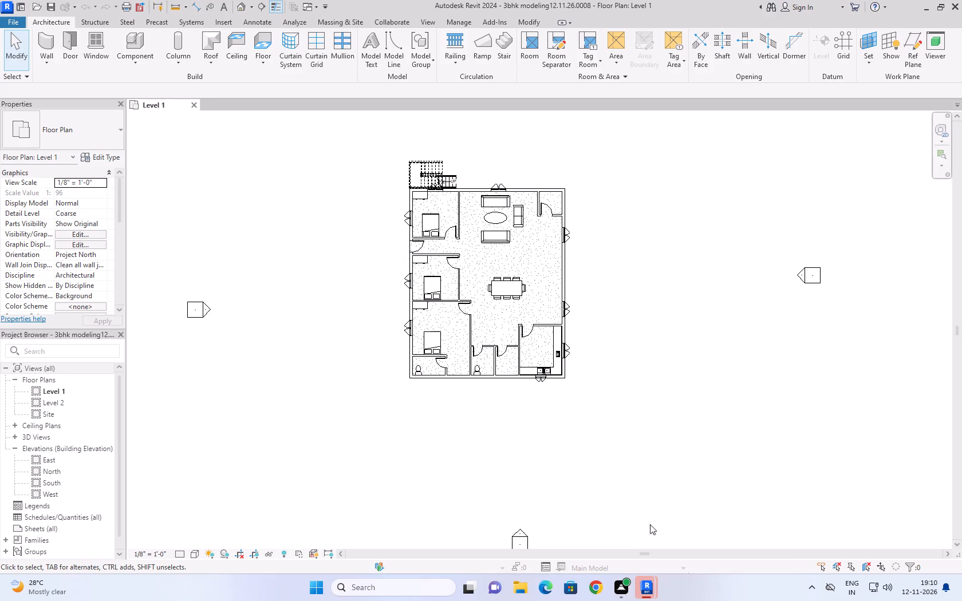
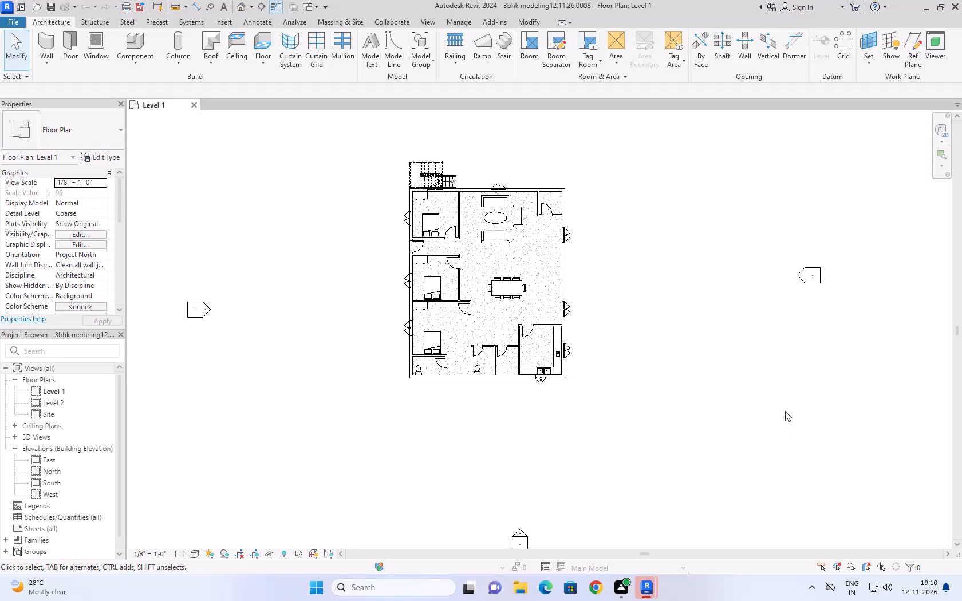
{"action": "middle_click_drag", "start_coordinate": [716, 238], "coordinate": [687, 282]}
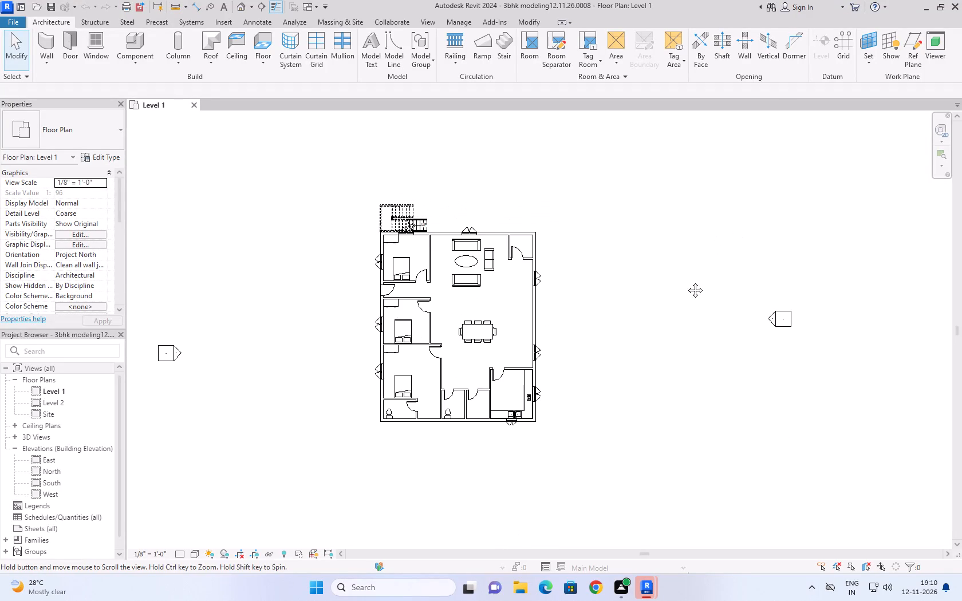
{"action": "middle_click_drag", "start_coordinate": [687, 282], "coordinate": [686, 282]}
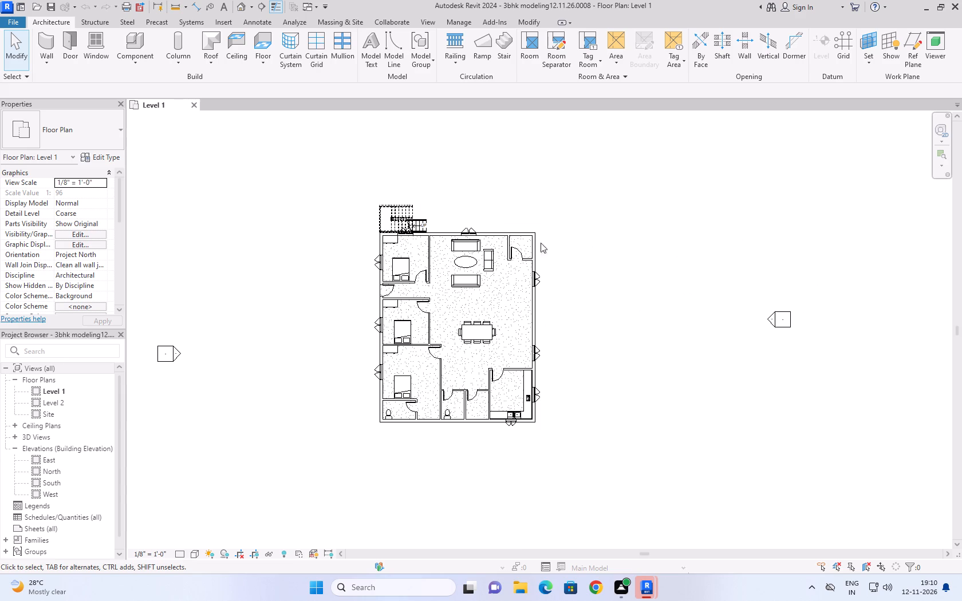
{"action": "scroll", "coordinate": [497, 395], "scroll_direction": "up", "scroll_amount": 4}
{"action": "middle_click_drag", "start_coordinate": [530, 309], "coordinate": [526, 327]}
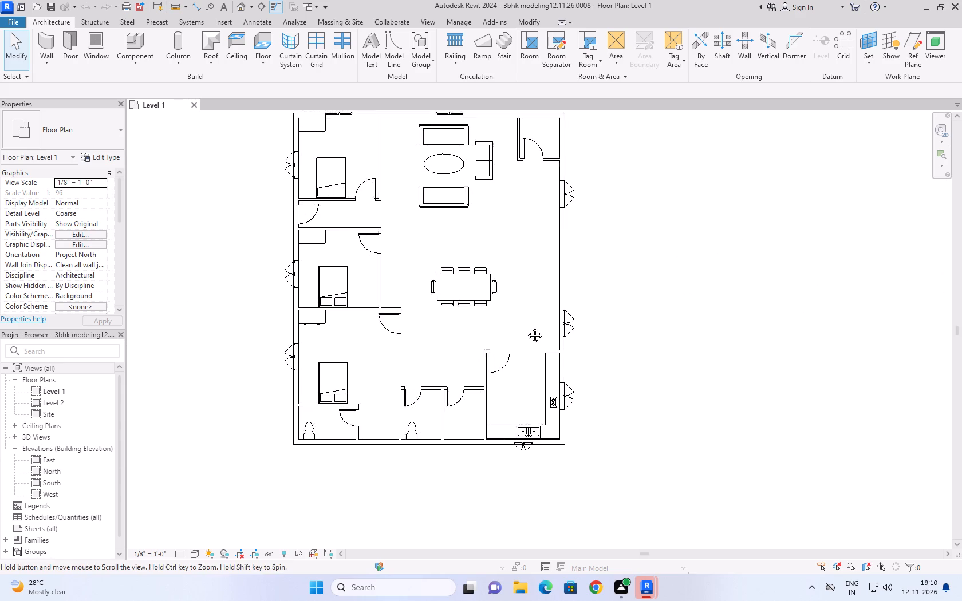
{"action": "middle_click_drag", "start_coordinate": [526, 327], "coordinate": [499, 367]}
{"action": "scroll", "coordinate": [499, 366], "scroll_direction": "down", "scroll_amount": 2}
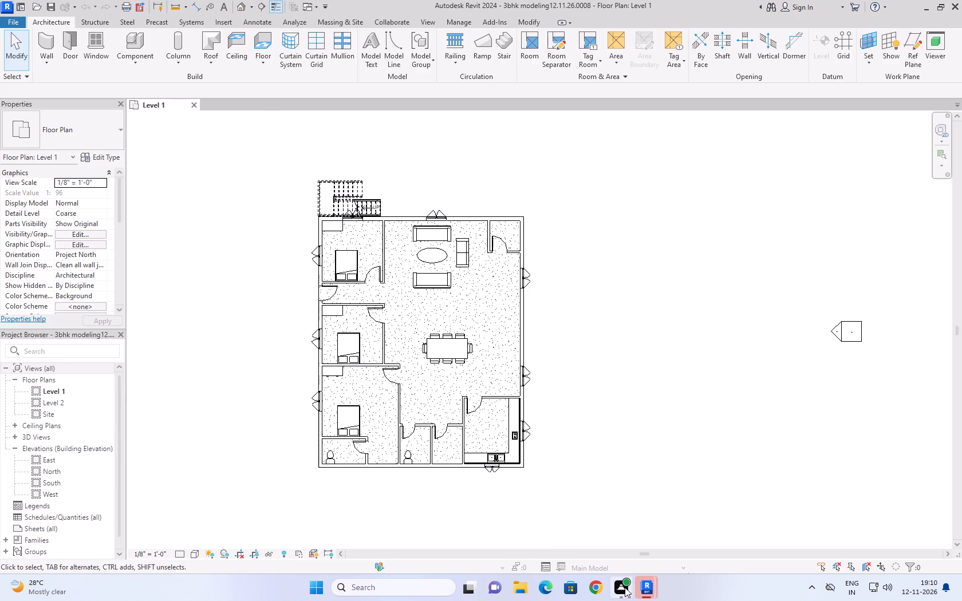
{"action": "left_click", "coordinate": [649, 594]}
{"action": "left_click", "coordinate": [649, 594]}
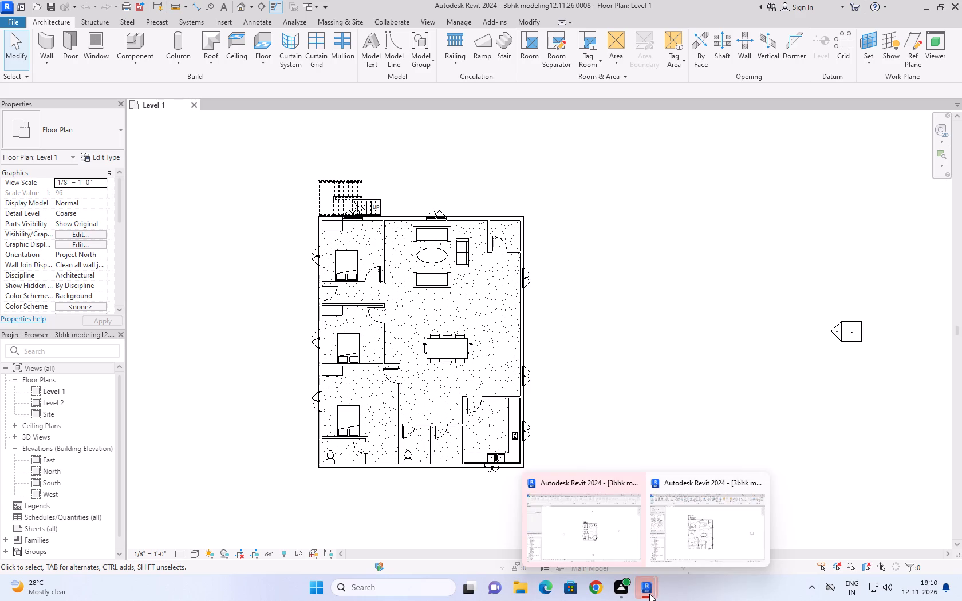
Open the render image 3D View 3.09.11.26 from the desktop project folder dated 26.10.26.
{"action": "key", "text": "super+e"}
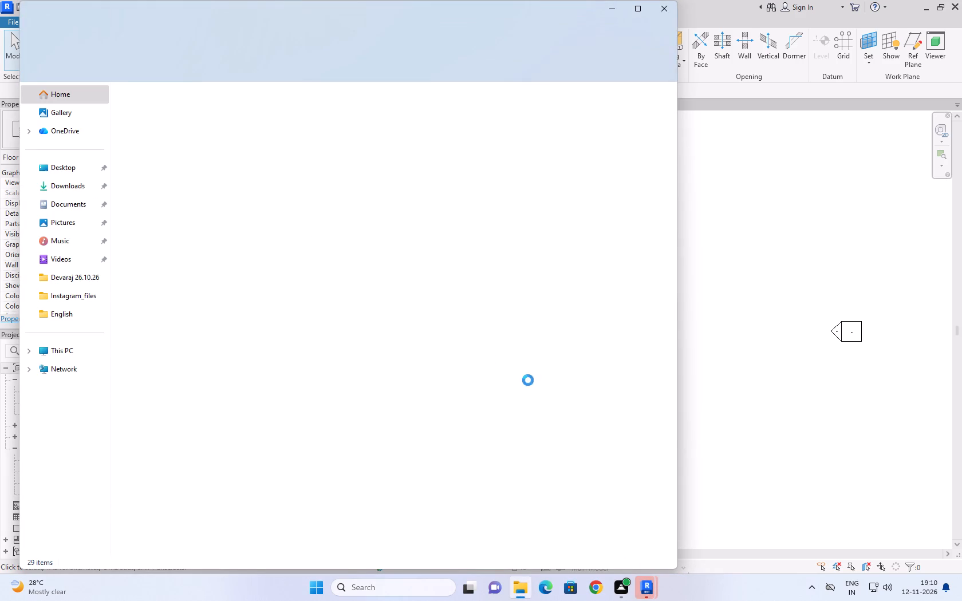
{"action": "double_click", "coordinate": [58, 278]}
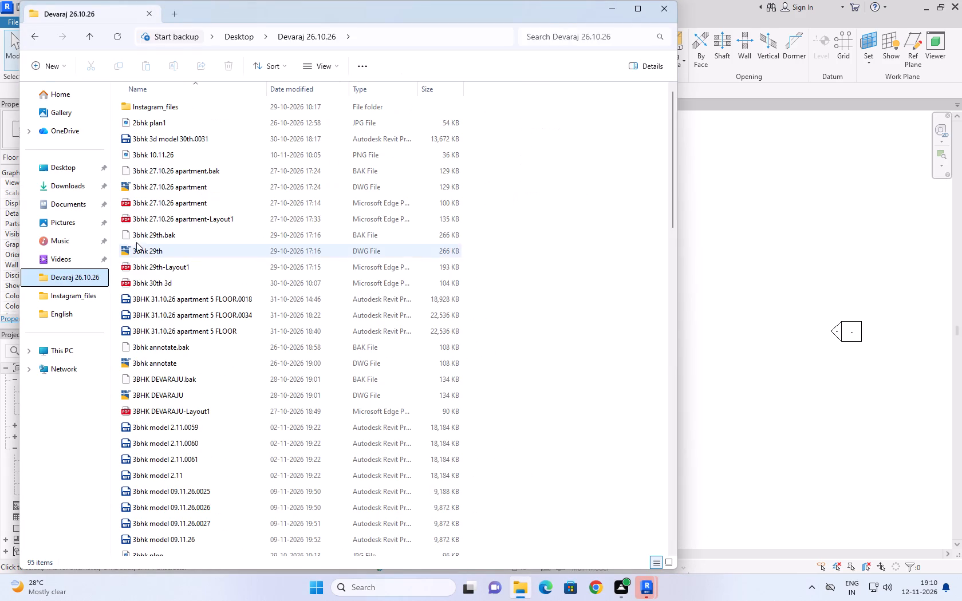
{"action": "scroll", "coordinate": [179, 354], "scroll_direction": "down", "scroll_amount": 4}
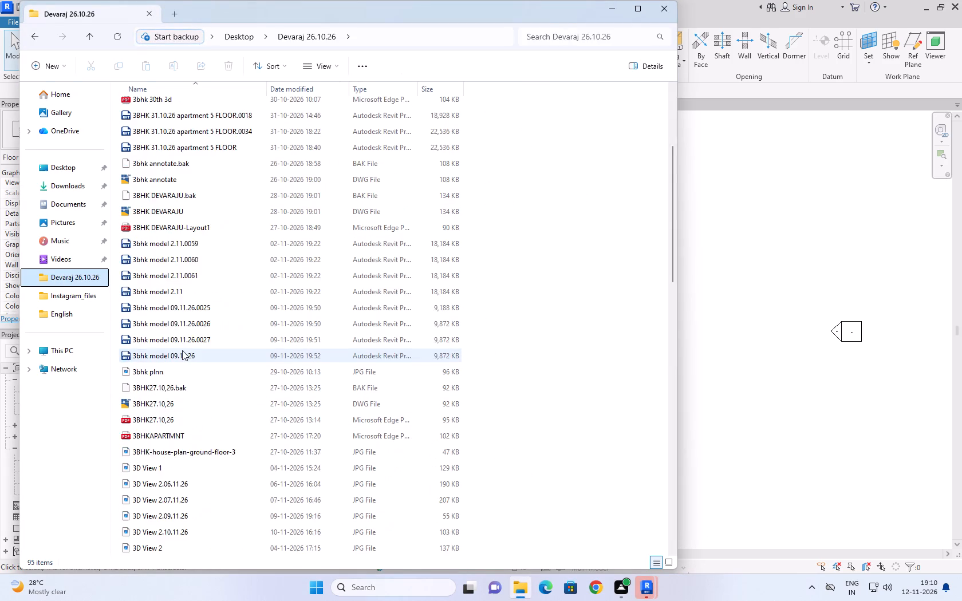
{"action": "scroll", "coordinate": [182, 350], "scroll_direction": "down", "scroll_amount": 9}
{"action": "double_click", "coordinate": [161, 151]}
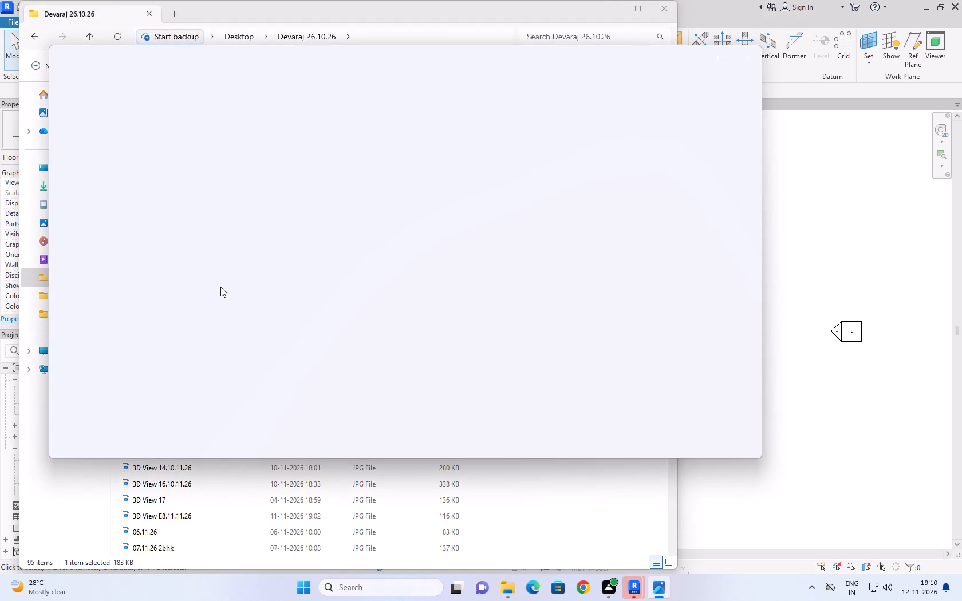
Browse the saved 3D View renders in the folder through to 3D View 14.10.11.26.
{"action": "key", "text": "Right"}
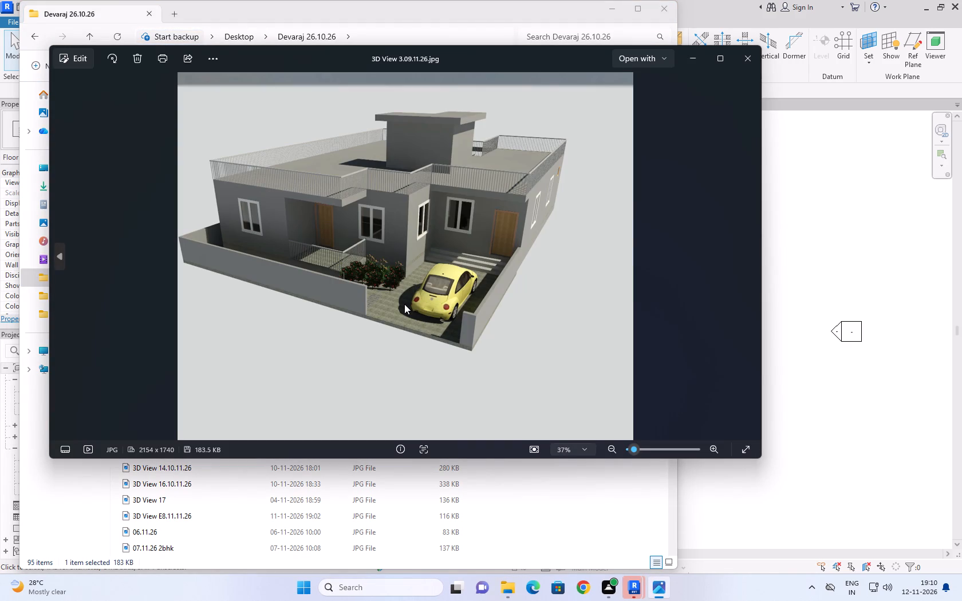
{"action": "key", "text": "Right"}
{"action": "key", "text": "Right"}
{"action": "key", "text": "Left"}
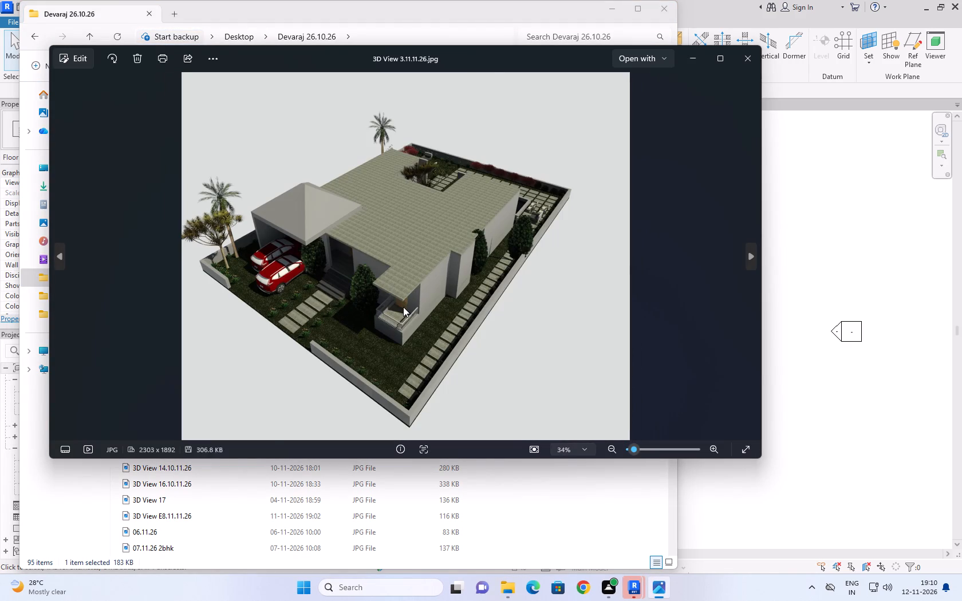
{"action": "key", "text": "Right"}
{"action": "key", "text": "Right"}
{"action": "key", "text": "Right"}
{"action": "key", "text": "Left"}
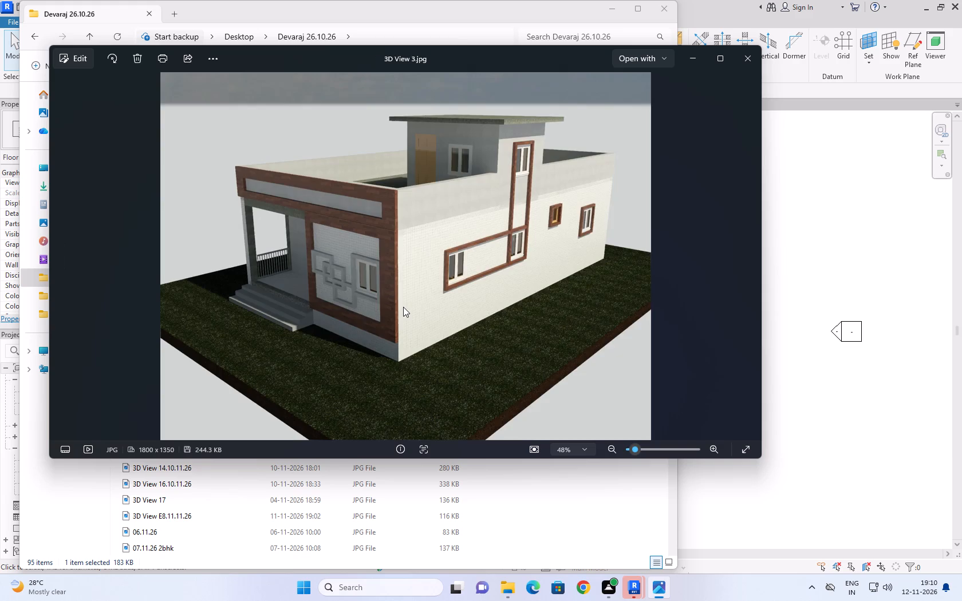
{"action": "key", "text": "Right"}
{"action": "key", "text": "Right"}
{"action": "key", "text": "Right"}
{"action": "key", "text": "Right"}
{"action": "key", "text": "Right"}
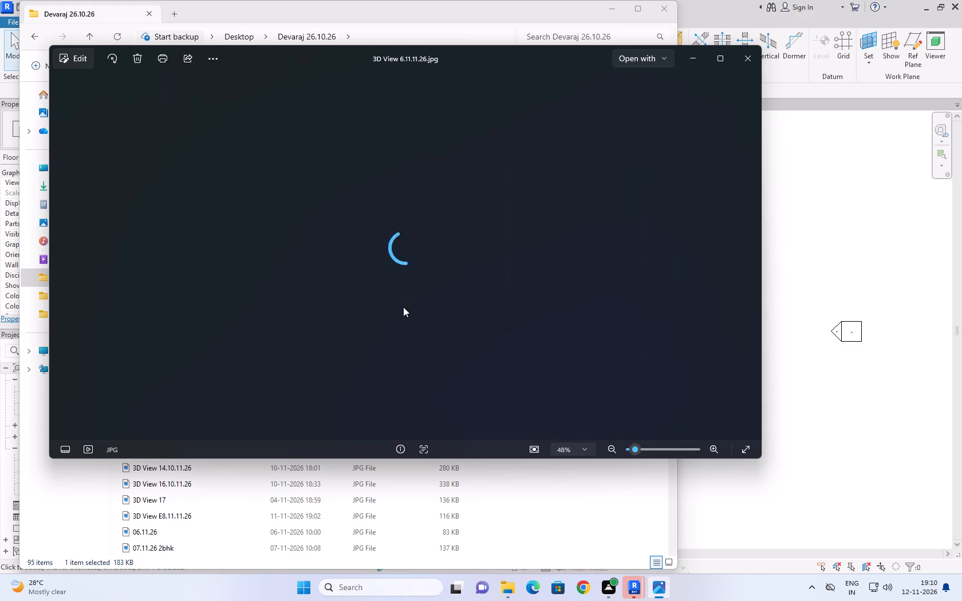
{"action": "key", "text": "Right"}
{"action": "key", "text": "Right"}
{"action": "key", "text": "Right"}
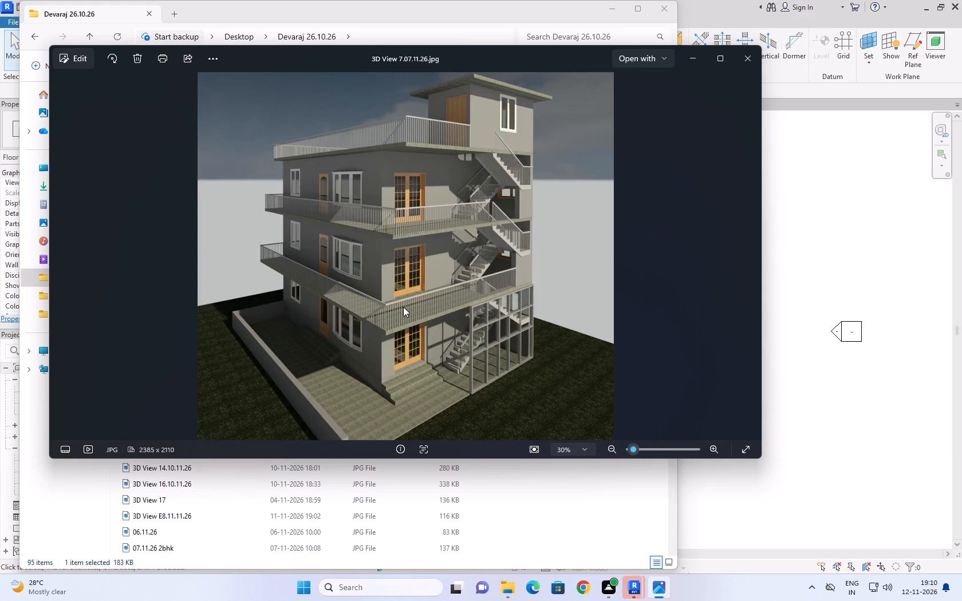
{"action": "key", "text": "Right"}
{"action": "key", "text": "Right"}
{"action": "key", "text": "Right"}
{"action": "key", "text": "Right"}
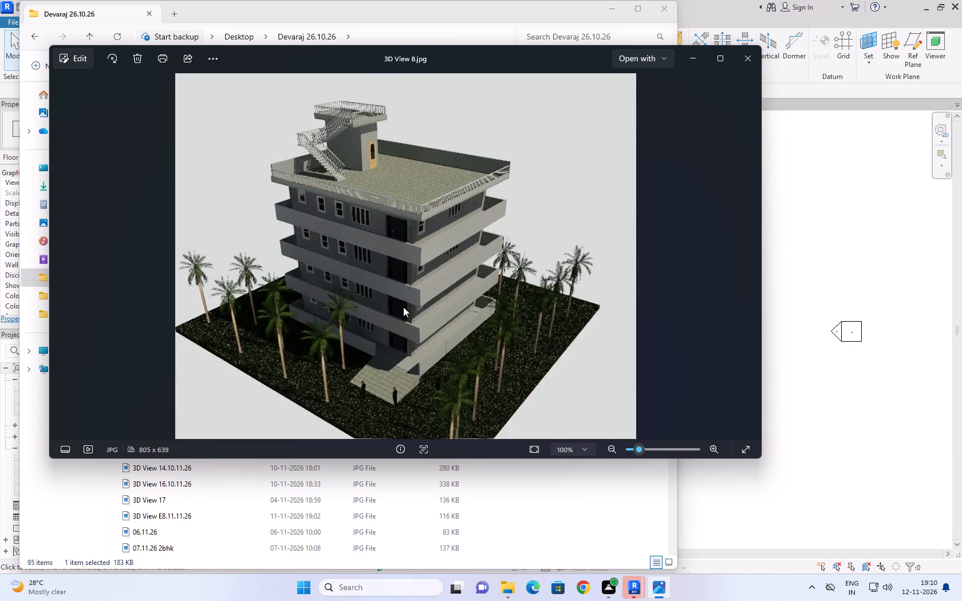
{"action": "key", "text": "Right"}
{"action": "key", "text": "Right"}
{"action": "key", "text": "Right"}
{"action": "key", "text": "Right"}
{"action": "key", "text": "Right"}
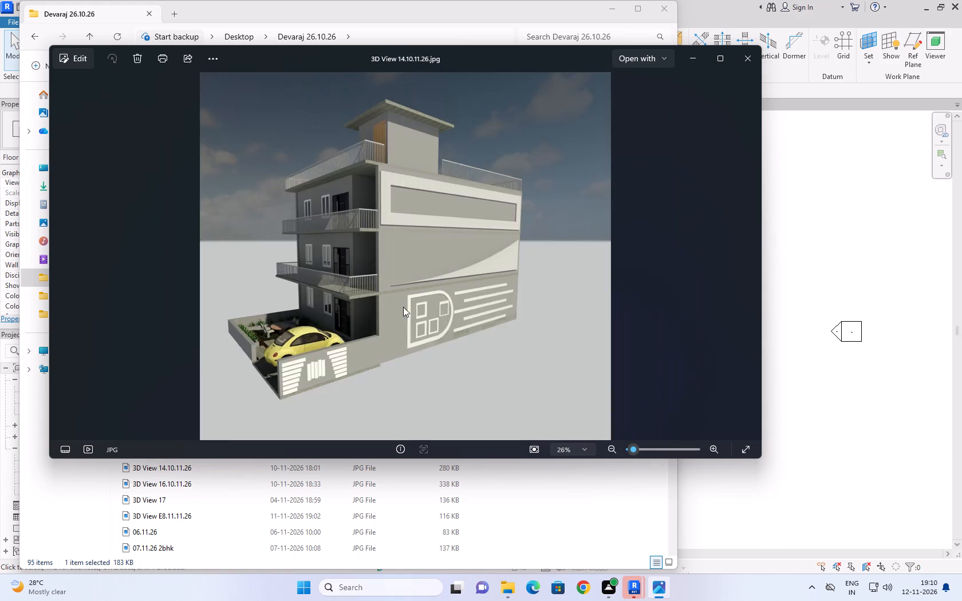
{"action": "key", "text": "Right"}
{"action": "key", "text": "Left"}
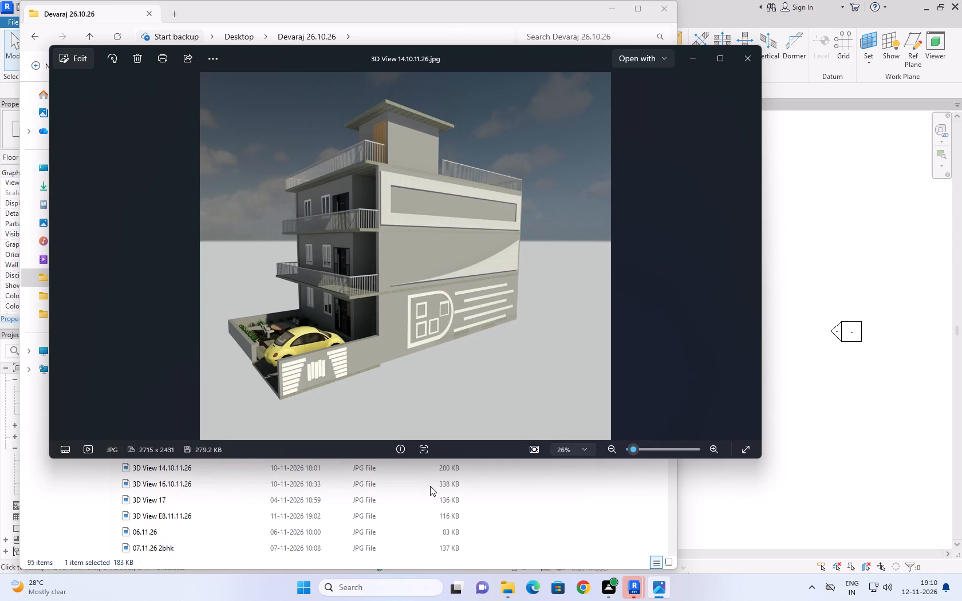
Examine the decorative side wall and compound wall closely in 3D View 14.10.11.26, and close the image.
{"action": "scroll", "coordinate": [446, 358], "scroll_direction": "up", "scroll_amount": 8}
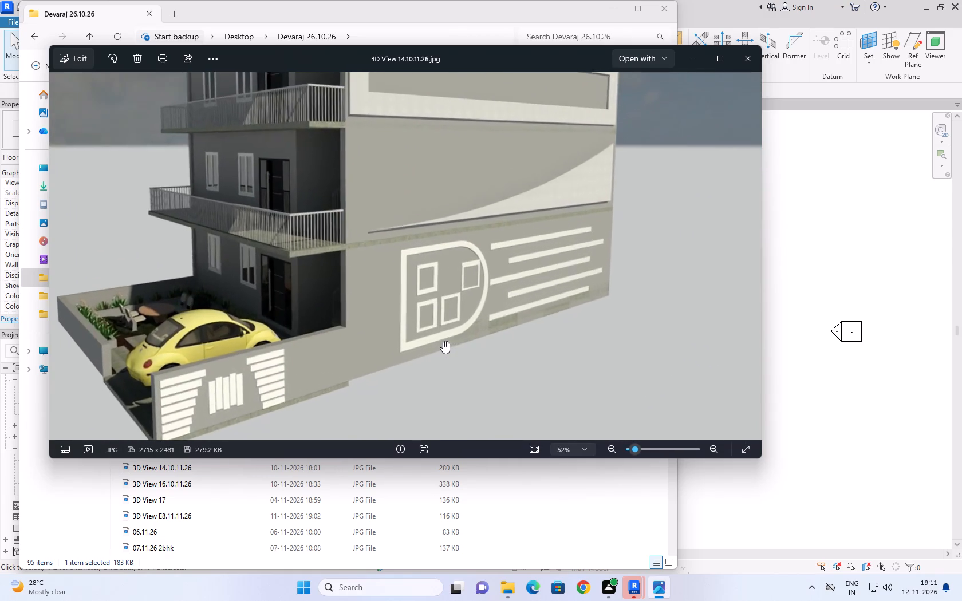
{"action": "scroll", "coordinate": [443, 341], "scroll_direction": "up", "scroll_amount": 2}
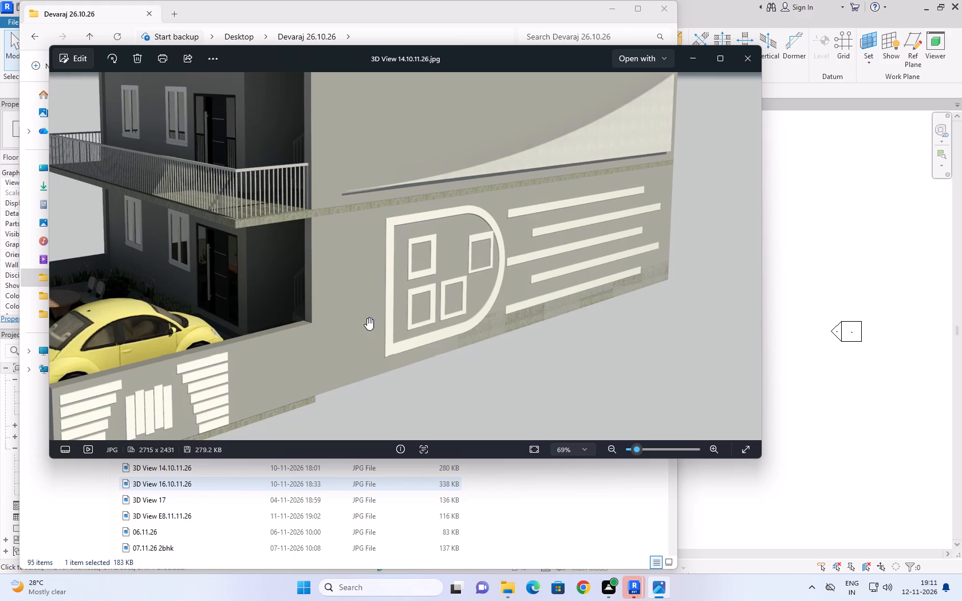
{"action": "left_click", "coordinate": [390, 321]}
{"action": "left_click", "coordinate": [546, 291]}
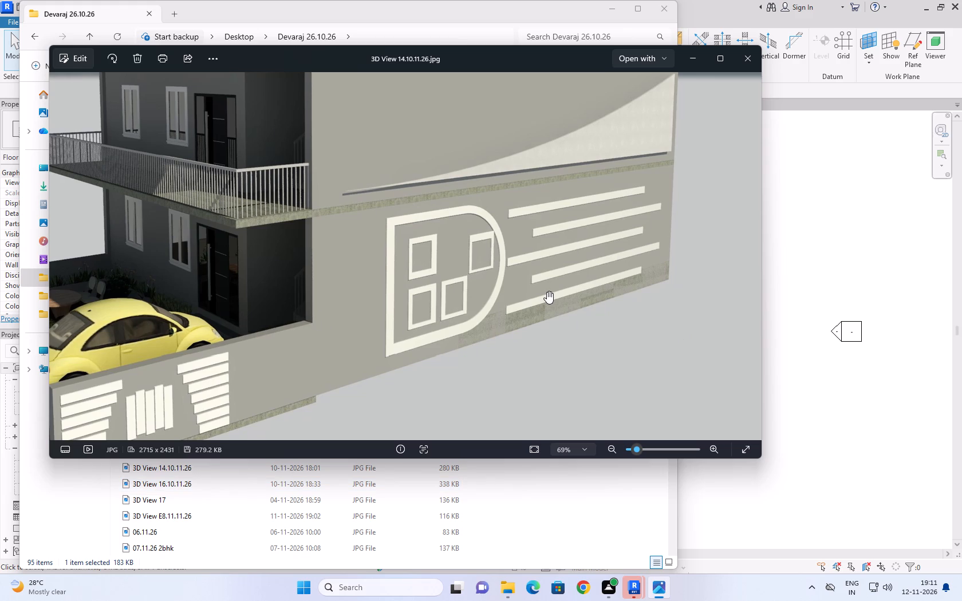
{"action": "key", "text": "Right"}
{"action": "key", "text": "Right"}
{"action": "key", "text": "Right"}
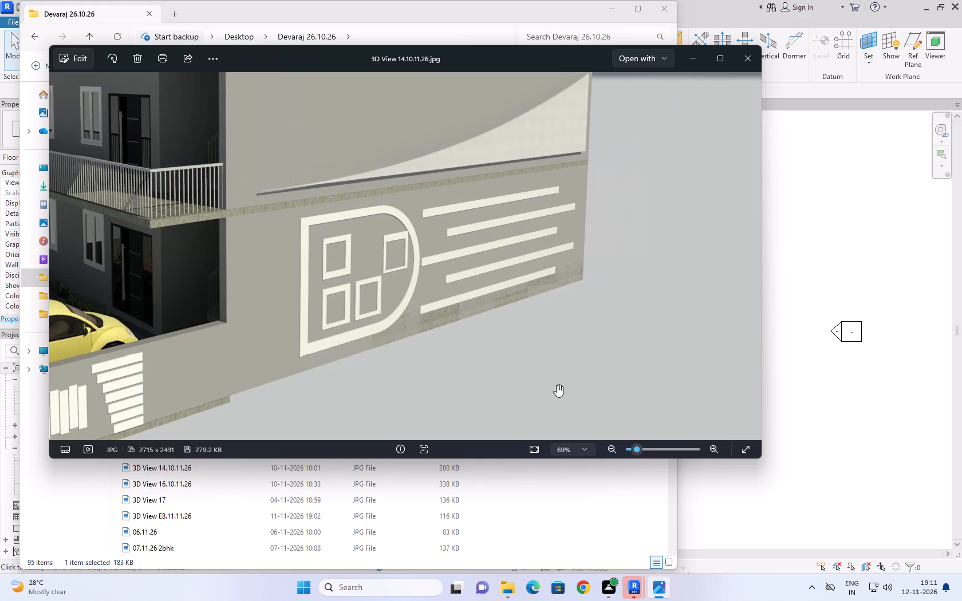
{"action": "left_click", "coordinate": [741, 62]}
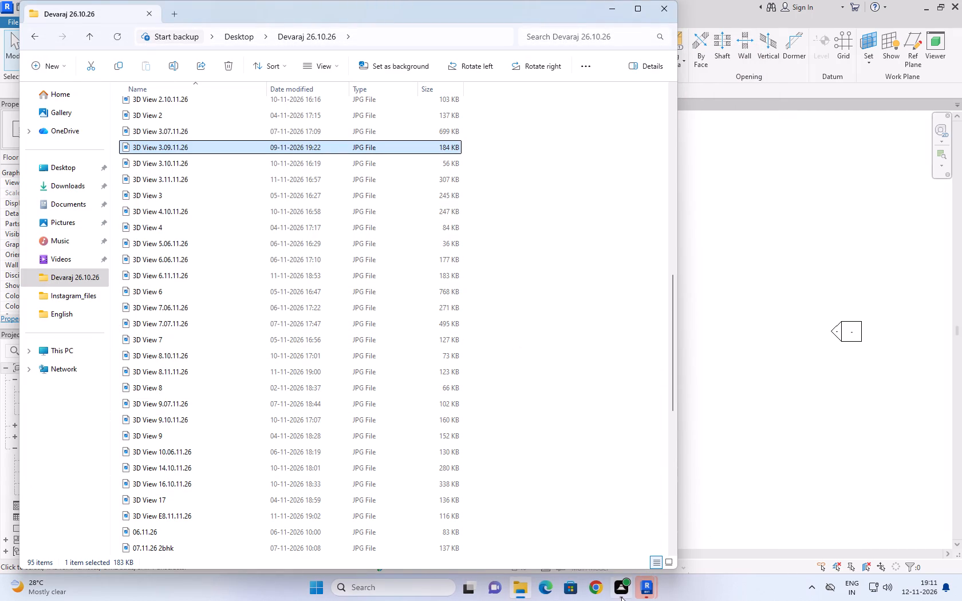
Switch to the other Revit window and cancel opening the file that is already open for editing.
{"action": "left_click", "coordinate": [646, 591]}
{"action": "left_click", "coordinate": [621, 537]}
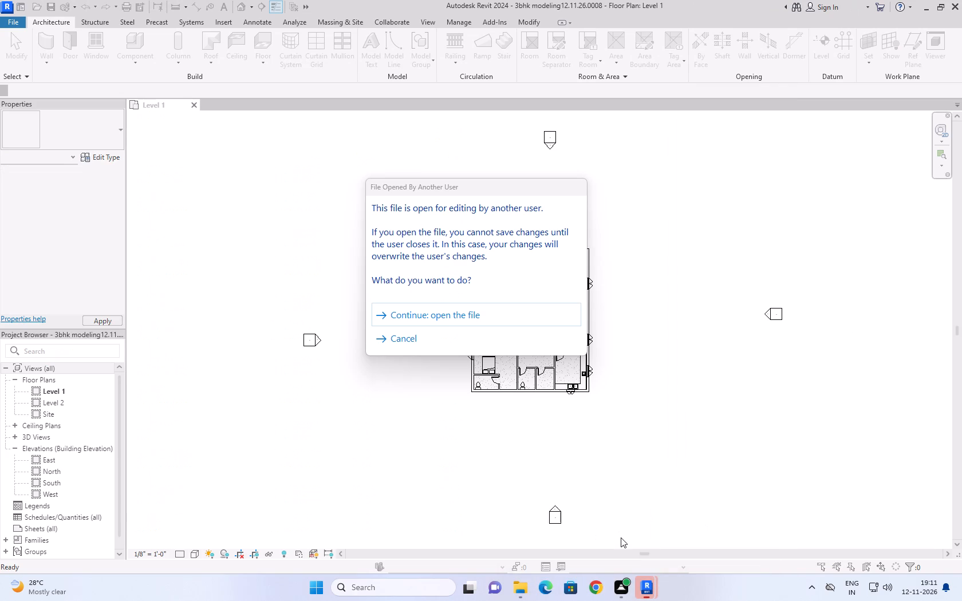
{"action": "left_click", "coordinate": [402, 339]}
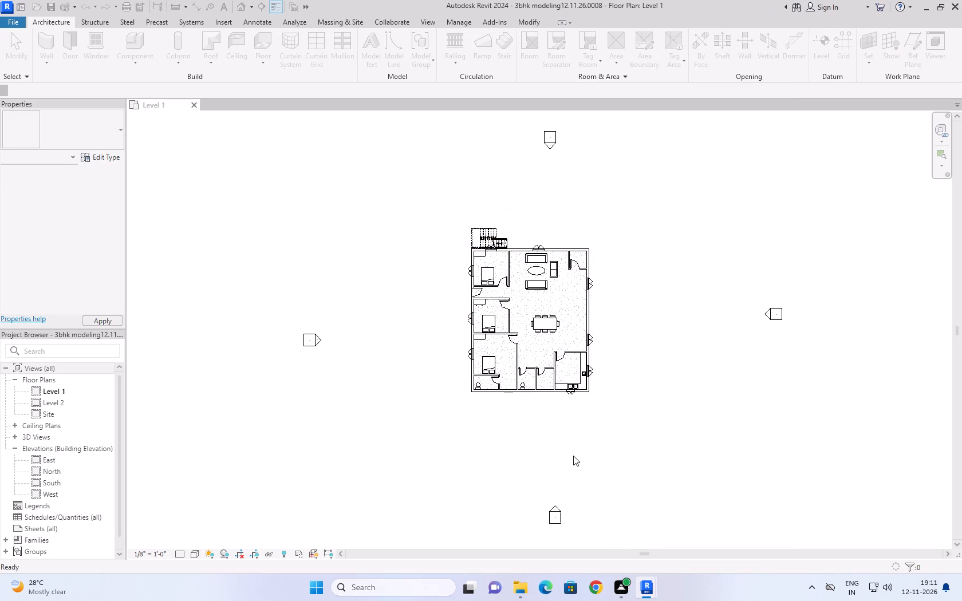
Close the extra Revit Home window, keeping the backup copy's Level 1 floor plan open in the other one.
{"action": "left_click", "coordinate": [726, 516]}
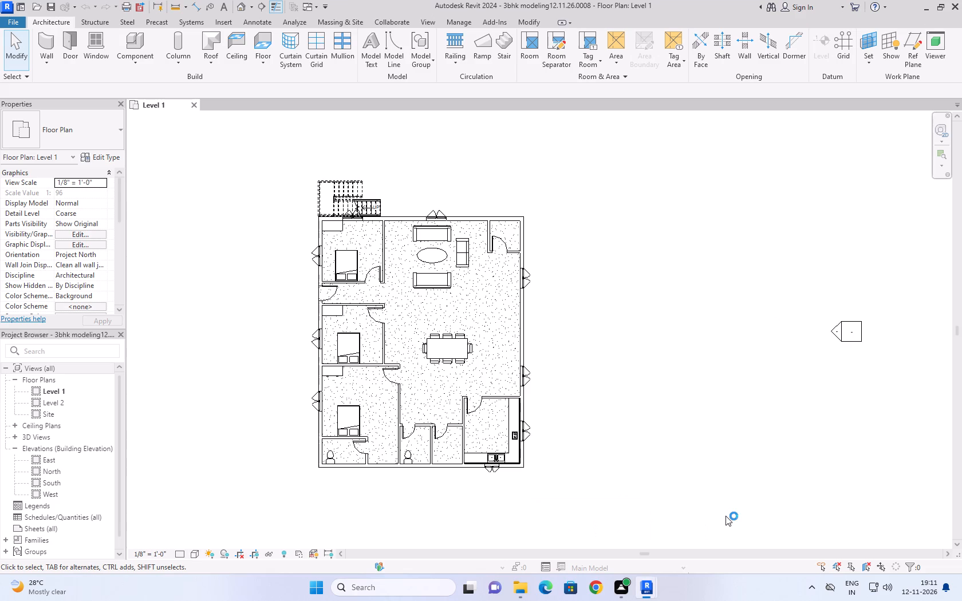
{"action": "scroll", "coordinate": [636, 413], "scroll_direction": "down", "scroll_amount": 3}
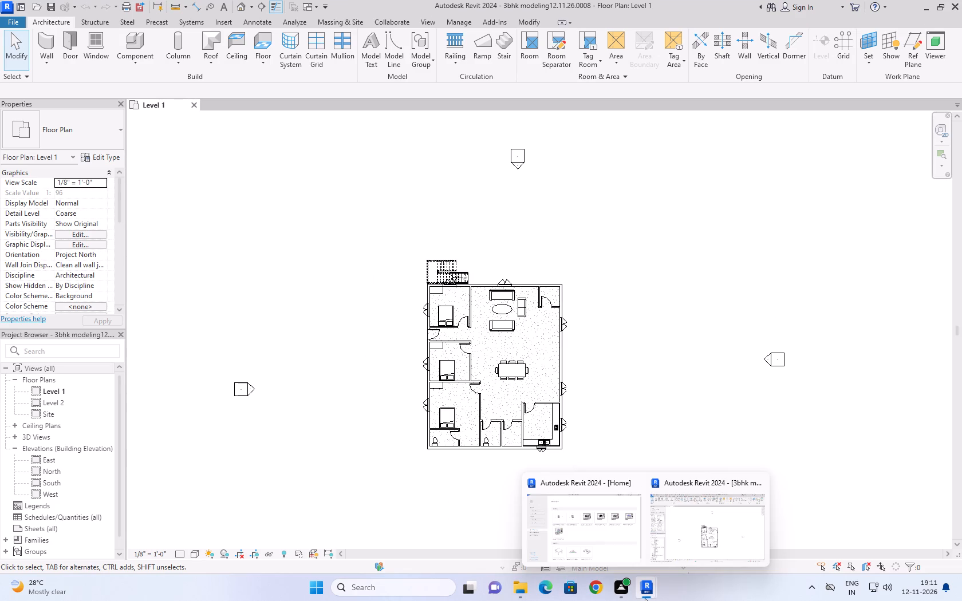
{"action": "left_click", "coordinate": [632, 487]}
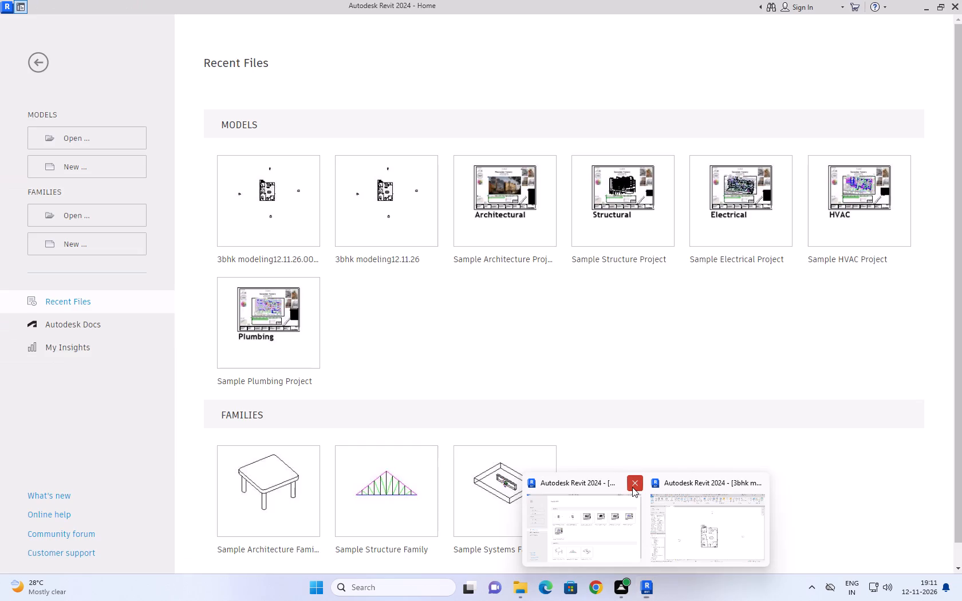
{"action": "left_click", "coordinate": [677, 388]}
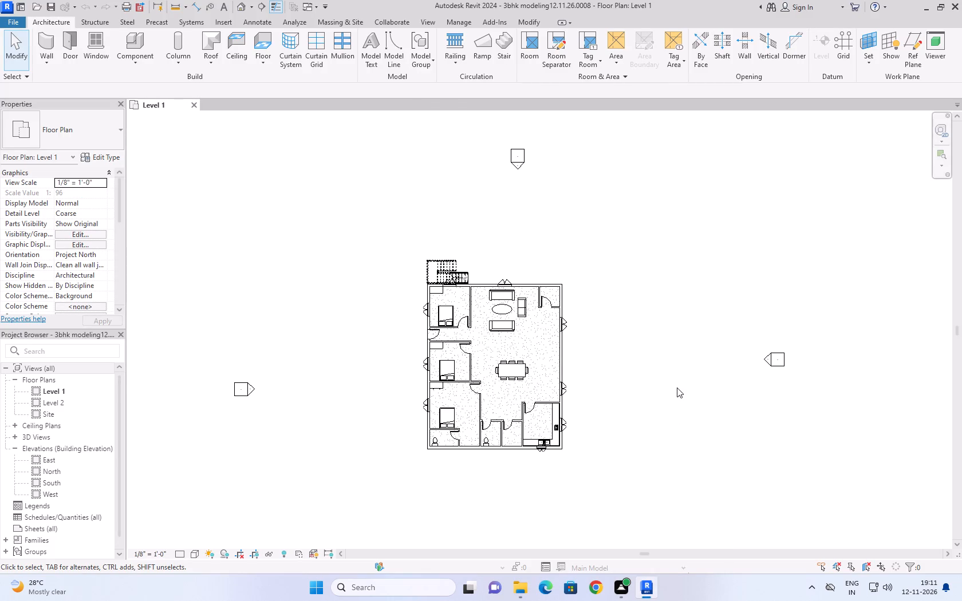
Switch to the File Explorer window showing the renders folder and close it.
{"action": "key", "text": "alt+Tab"}
{"action": "key", "text": "alt+Tab"}
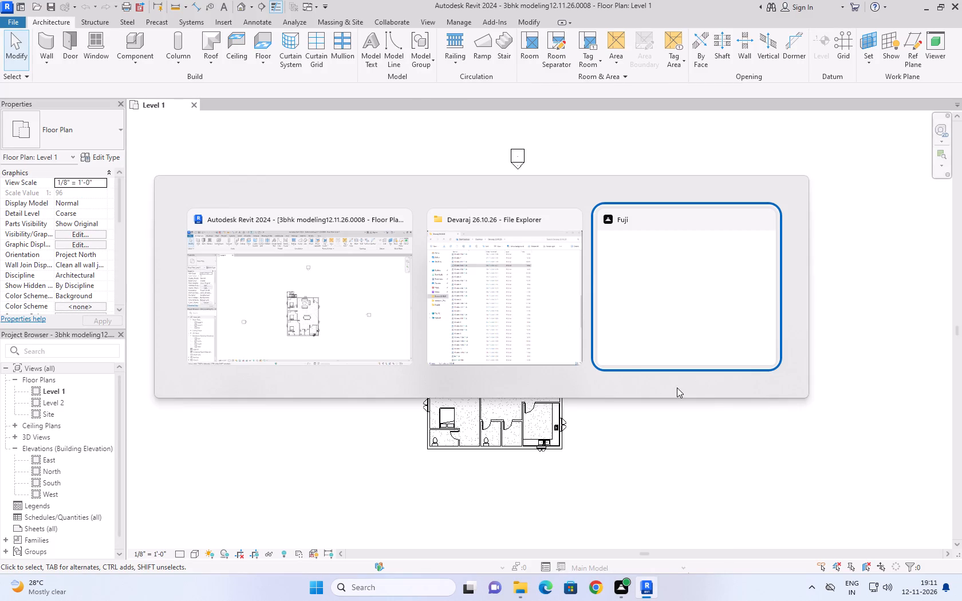
{"action": "key", "text": "alt+Tab"}
{"action": "key", "text": "alt+Tab"}
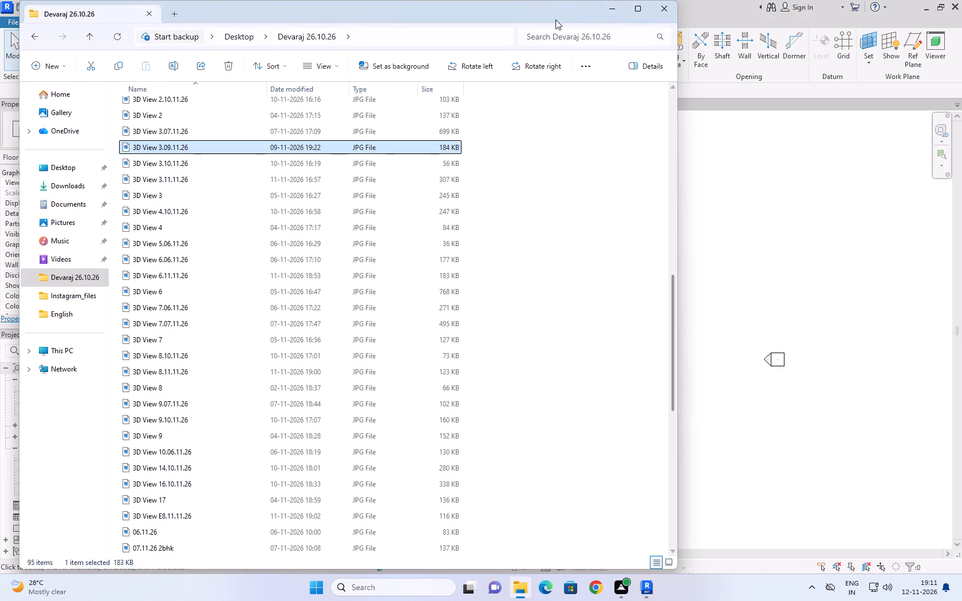
{"action": "left_click", "coordinate": [676, 1]}
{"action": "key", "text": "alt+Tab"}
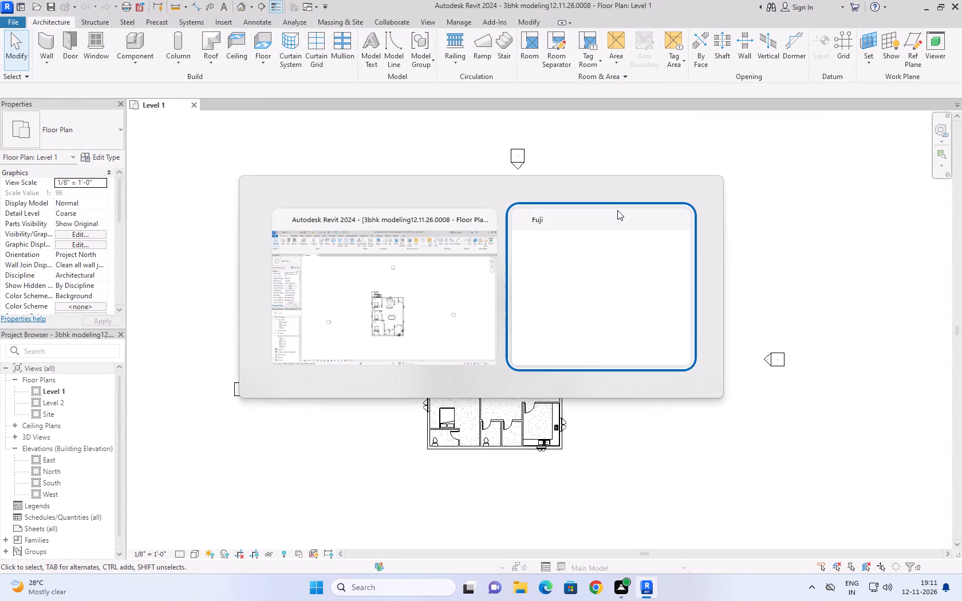
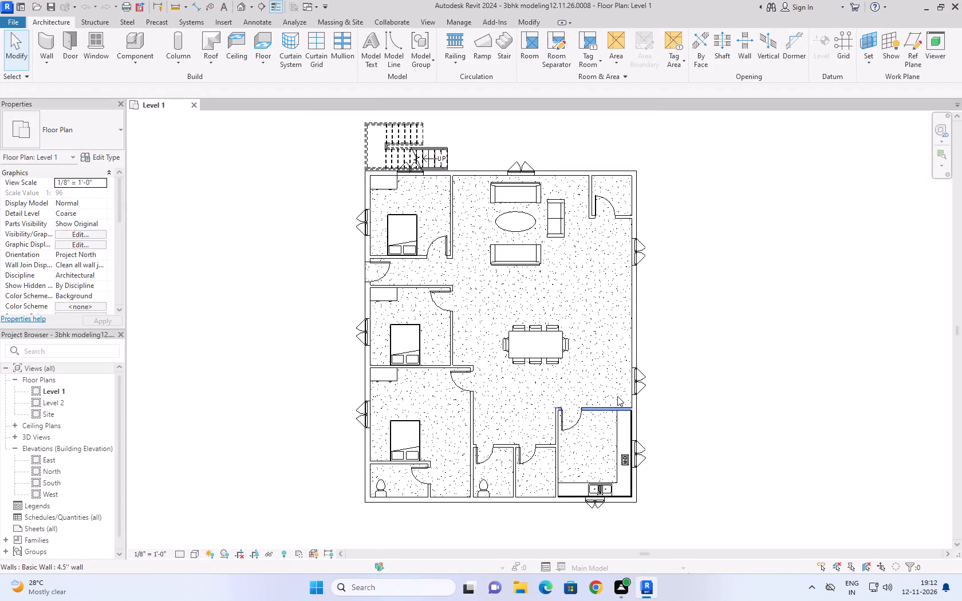
Examine the rooms, furniture and openings in the backup copy's Level 1 floor plan.
{"action": "scroll", "coordinate": [493, 403], "scroll_direction": "down", "scroll_amount": 2}
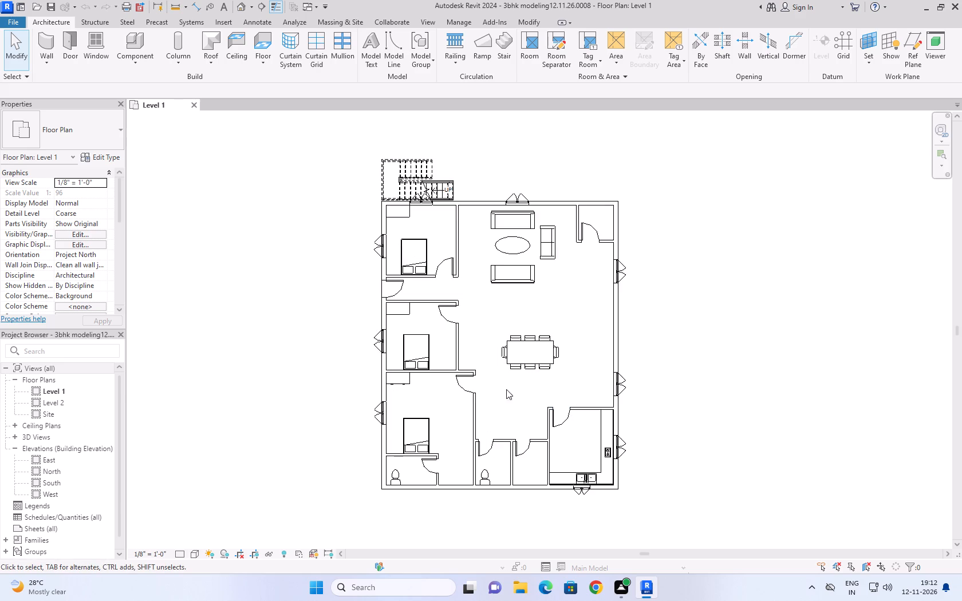
{"action": "scroll", "coordinate": [507, 388], "scroll_direction": "up", "scroll_amount": 3}
{"action": "middle_click", "coordinate": [507, 388]}
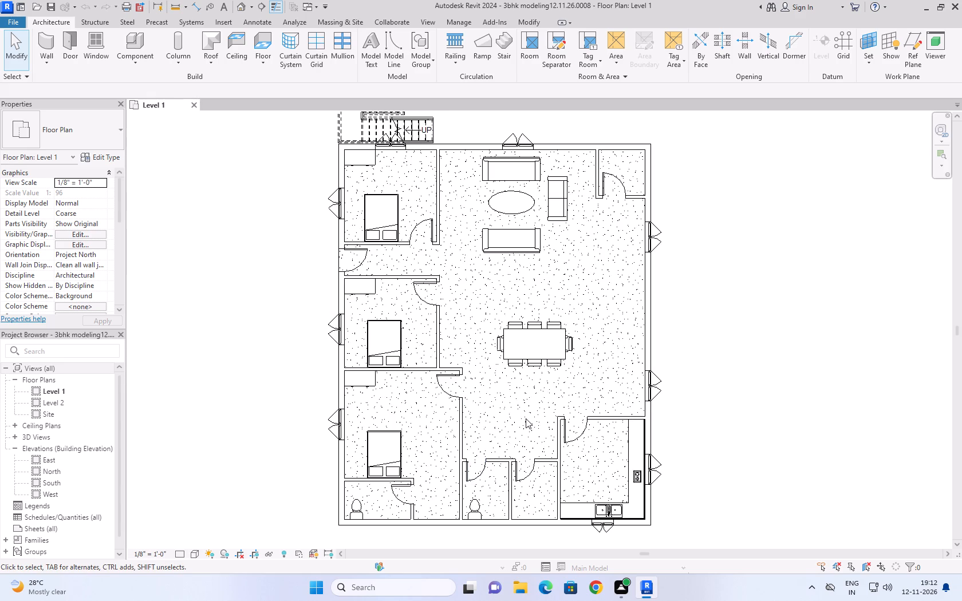
{"action": "scroll", "coordinate": [531, 405], "scroll_direction": "down", "scroll_amount": 3}
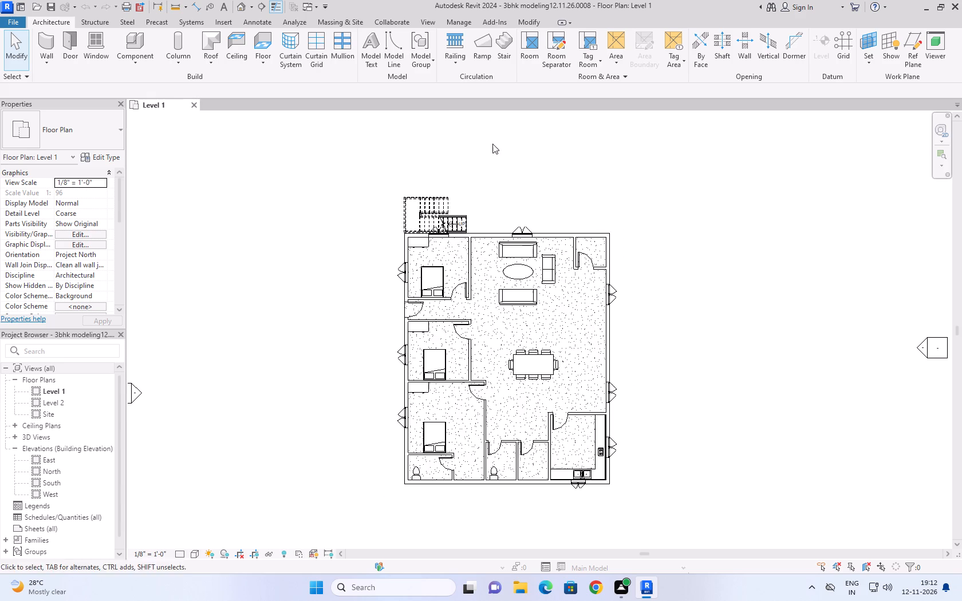
{"action": "scroll", "coordinate": [480, 240], "scroll_direction": "up", "scroll_amount": 1}
{"action": "scroll", "coordinate": [589, 494], "scroll_direction": "up", "scroll_amount": 3}
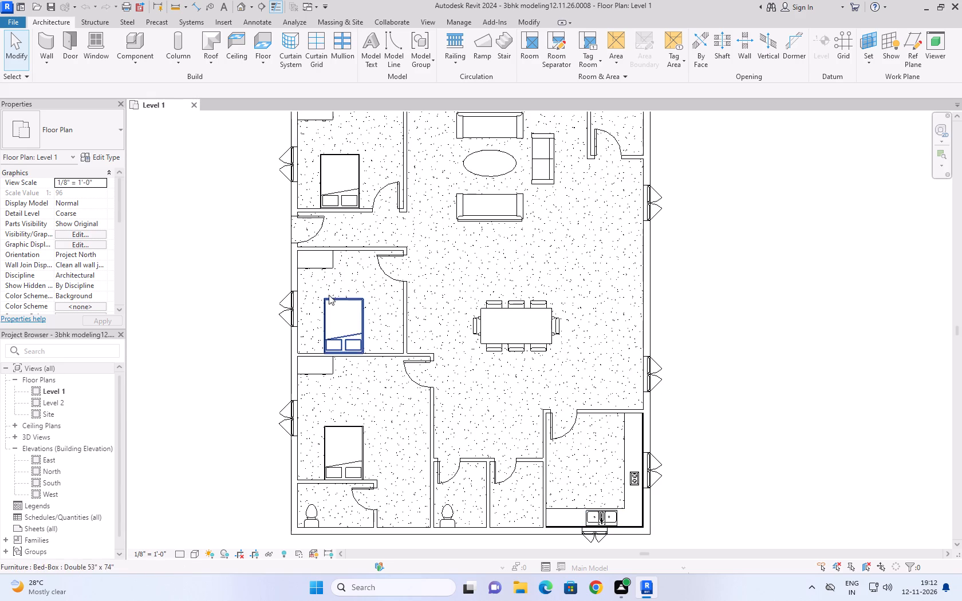
{"action": "left_click", "coordinate": [232, 212]}
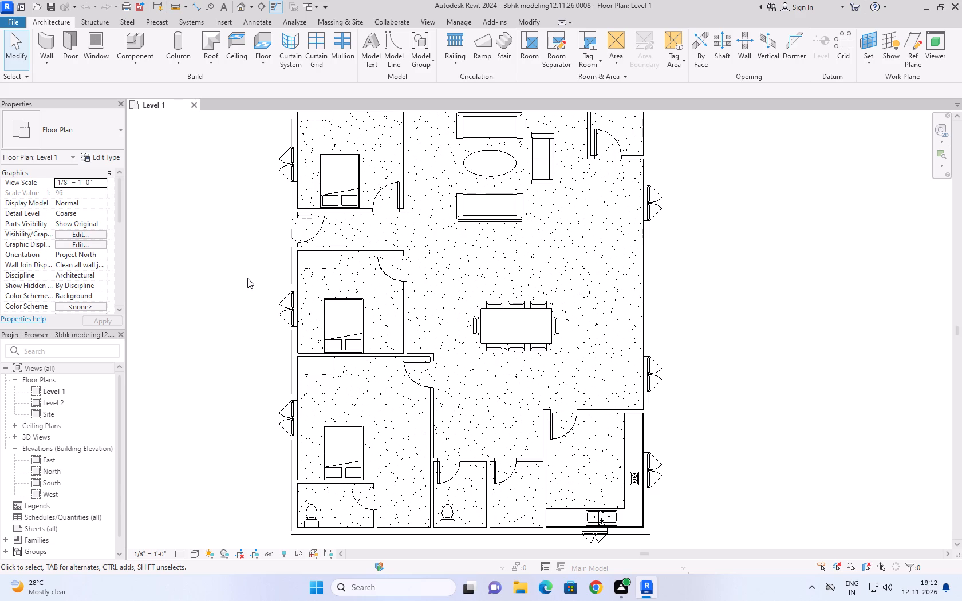
{"action": "scroll", "coordinate": [247, 278], "scroll_direction": "down", "scroll_amount": 2}
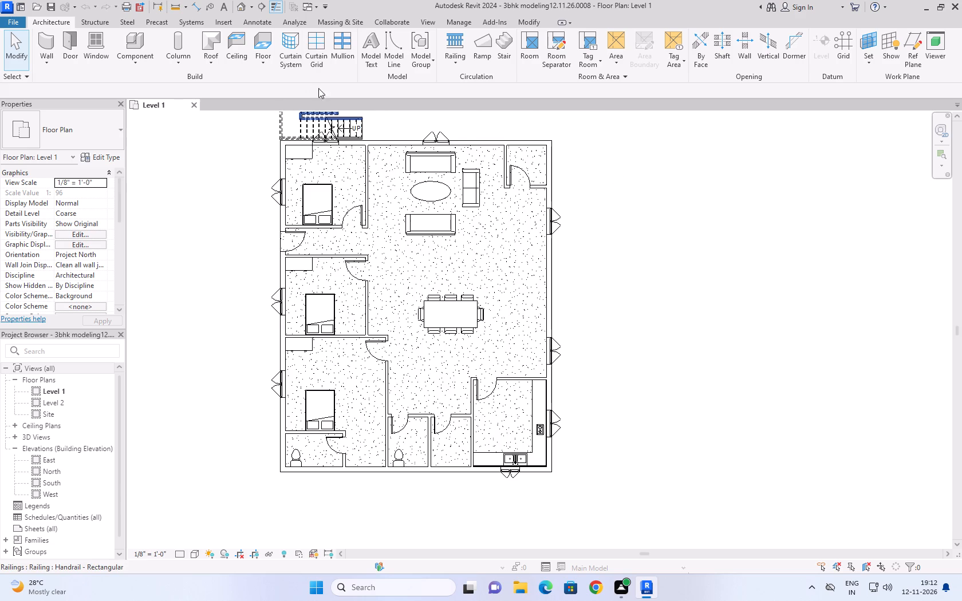
Open the default 3D view and examine the building's exterior, roof railing and water tank.
{"action": "left_click", "coordinate": [436, 24]}
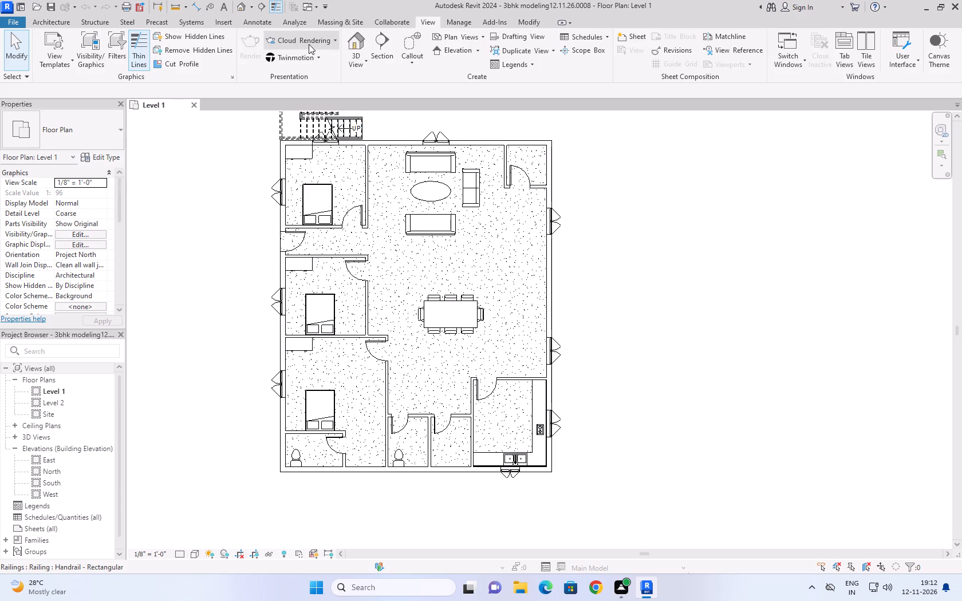
{"action": "left_click", "coordinate": [355, 42]}
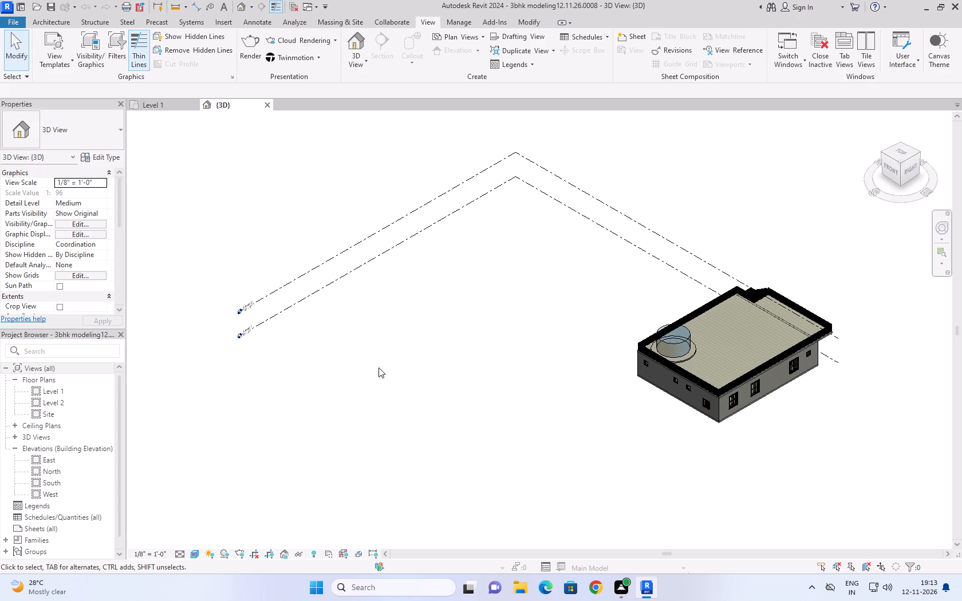
{"action": "scroll", "coordinate": [903, 387], "scroll_direction": "up", "scroll_amount": 4}
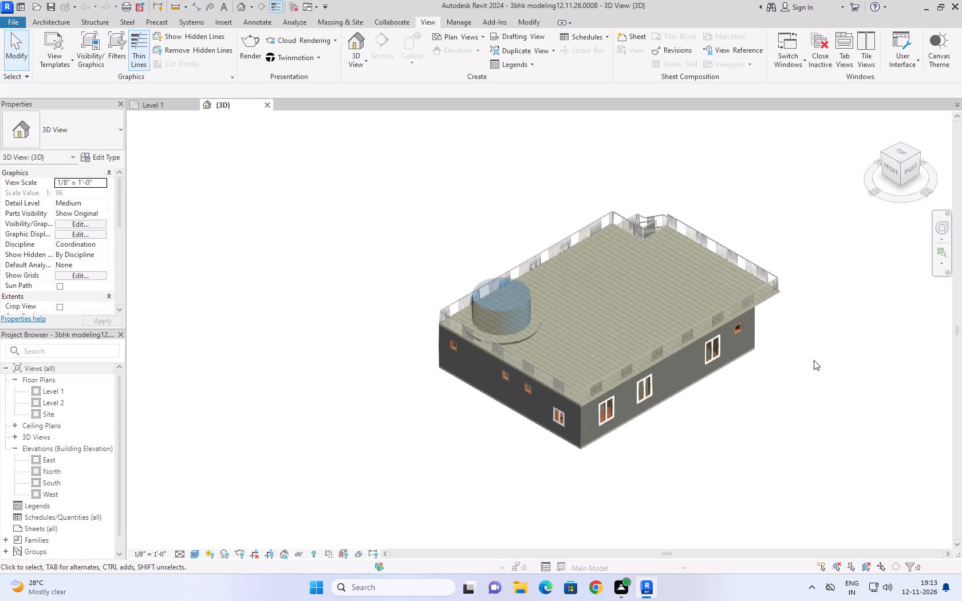
{"action": "scroll", "coordinate": [815, 352], "scroll_direction": "up", "scroll_amount": 1}
{"action": "middle_click_drag", "start_coordinate": [815, 352], "coordinate": [740, 405]}
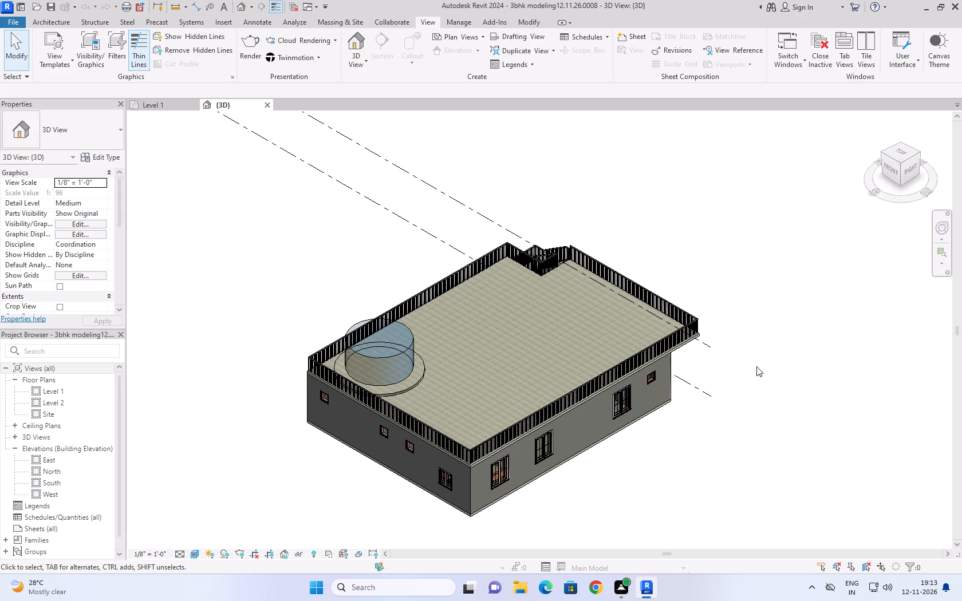
{"action": "scroll", "coordinate": [649, 457], "scroll_direction": "up", "scroll_amount": 2}
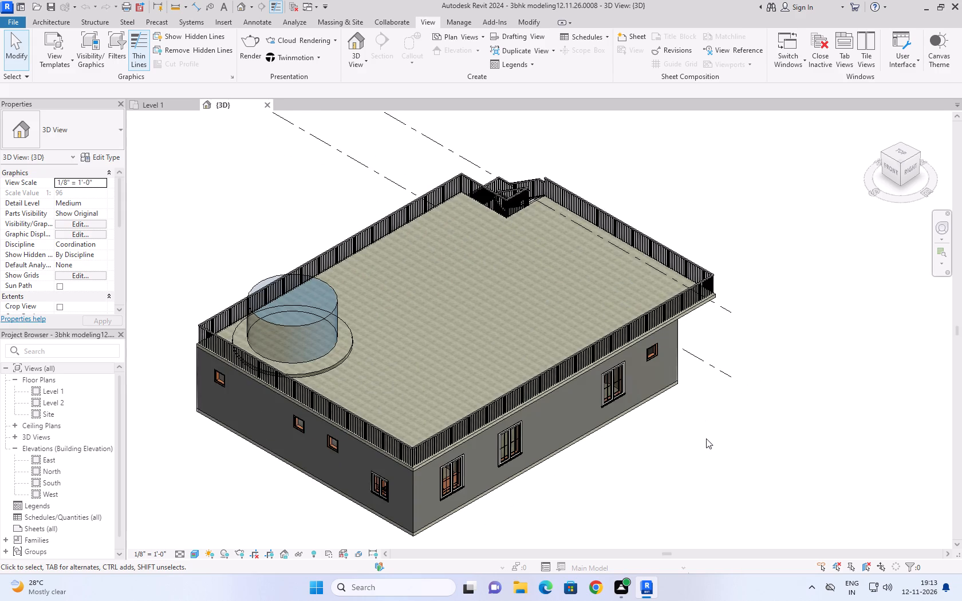
{"action": "scroll", "coordinate": [708, 434], "scroll_direction": "down", "scroll_amount": 1}
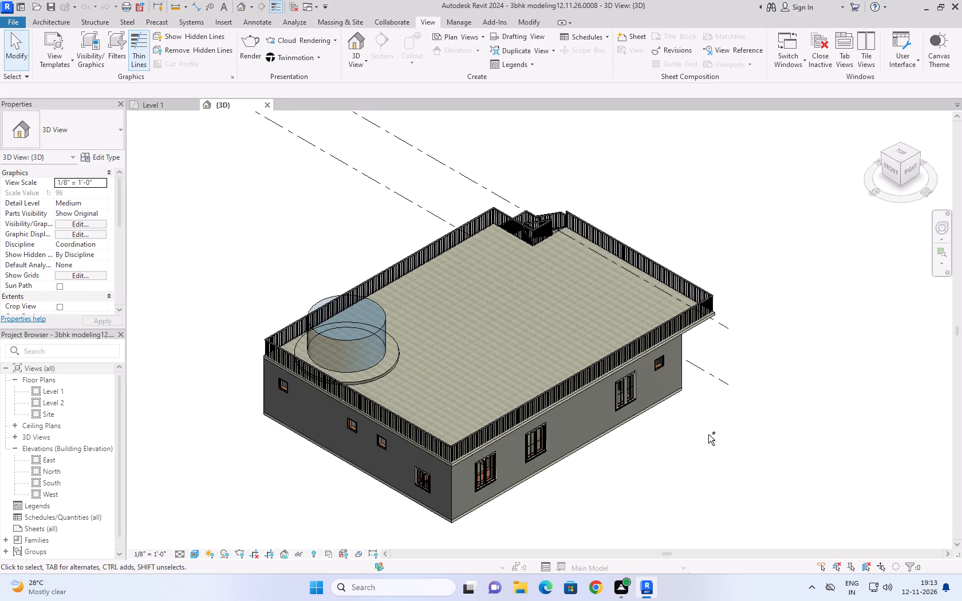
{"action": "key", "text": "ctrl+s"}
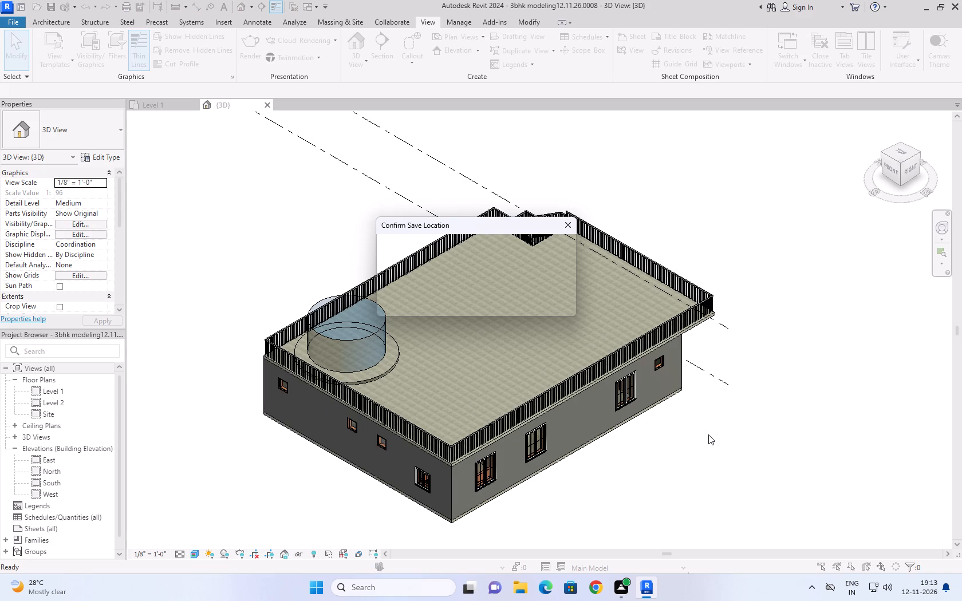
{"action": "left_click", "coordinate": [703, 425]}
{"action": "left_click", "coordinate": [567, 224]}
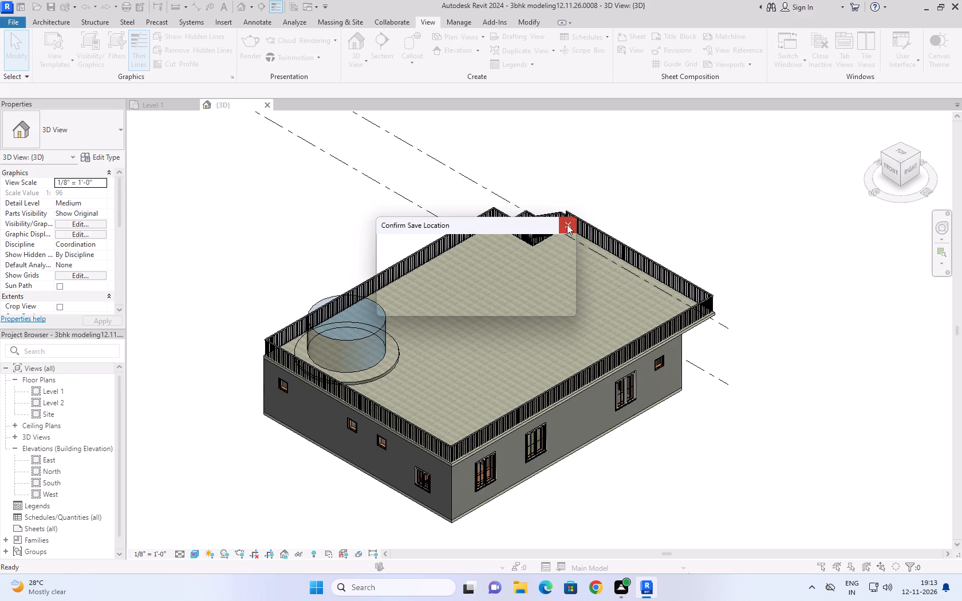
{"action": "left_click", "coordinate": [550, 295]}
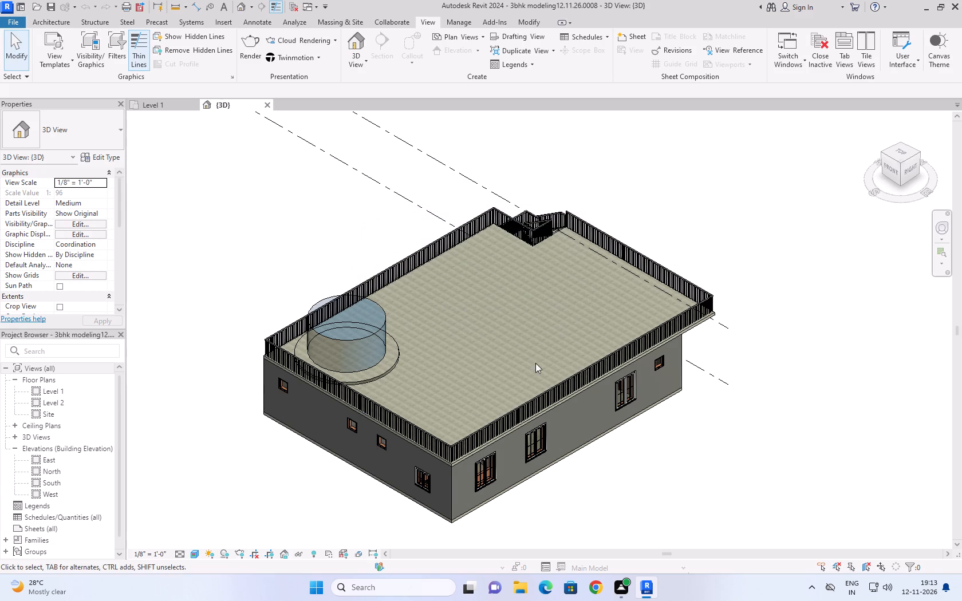
Close the 3D view and save the backup copy as 3bhk modeling12.11.26.rvt, replacing the existing file.
{"action": "left_click", "coordinate": [265, 105]}
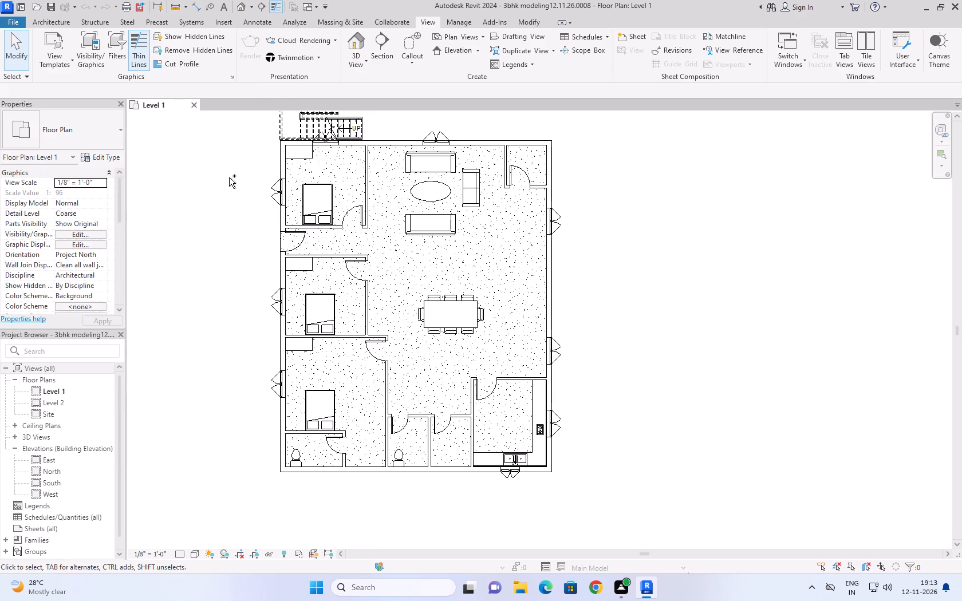
{"action": "key", "text": "ctrl+s"}
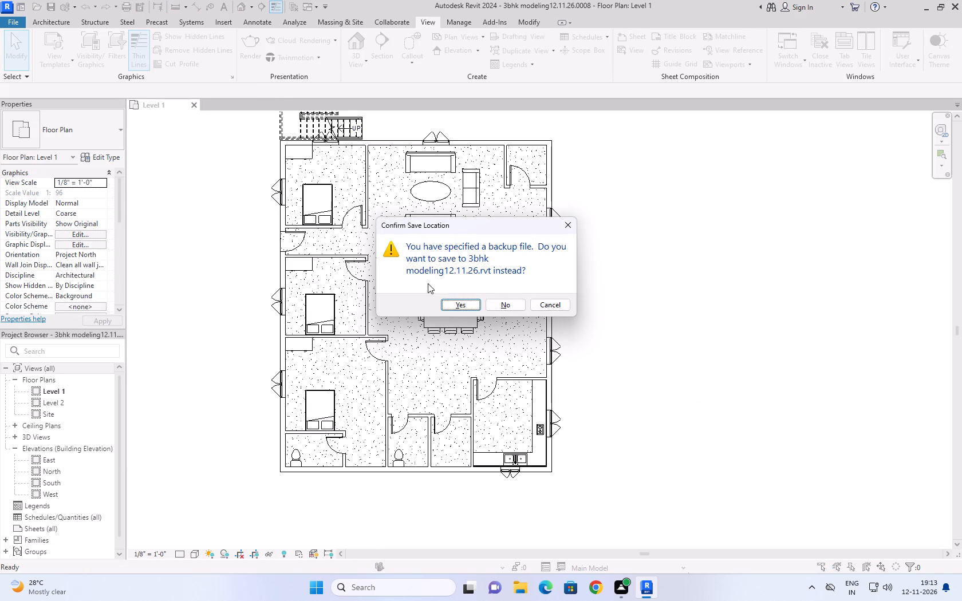
{"action": "left_click", "coordinate": [448, 307]}
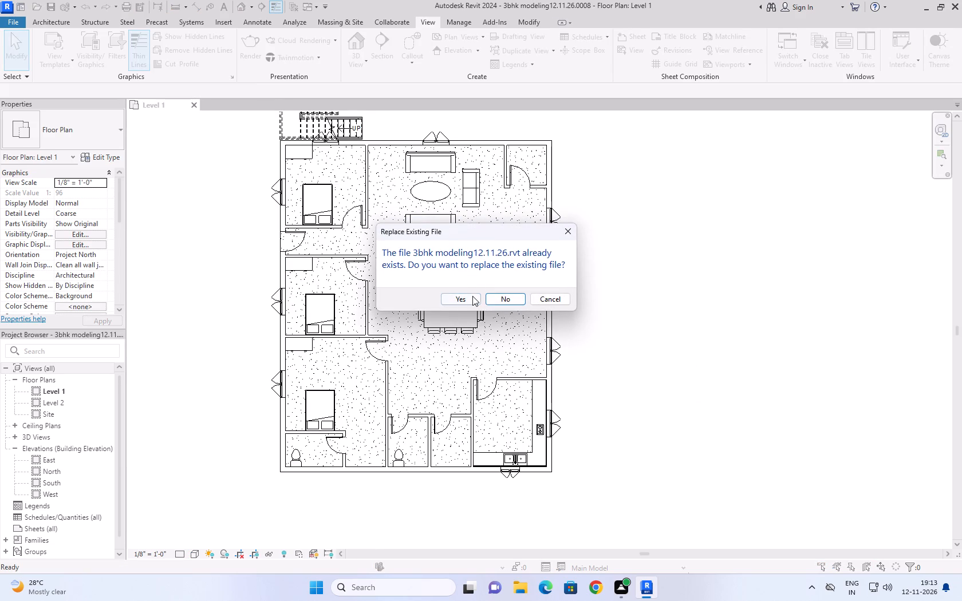
{"action": "left_click", "coordinate": [471, 298]}
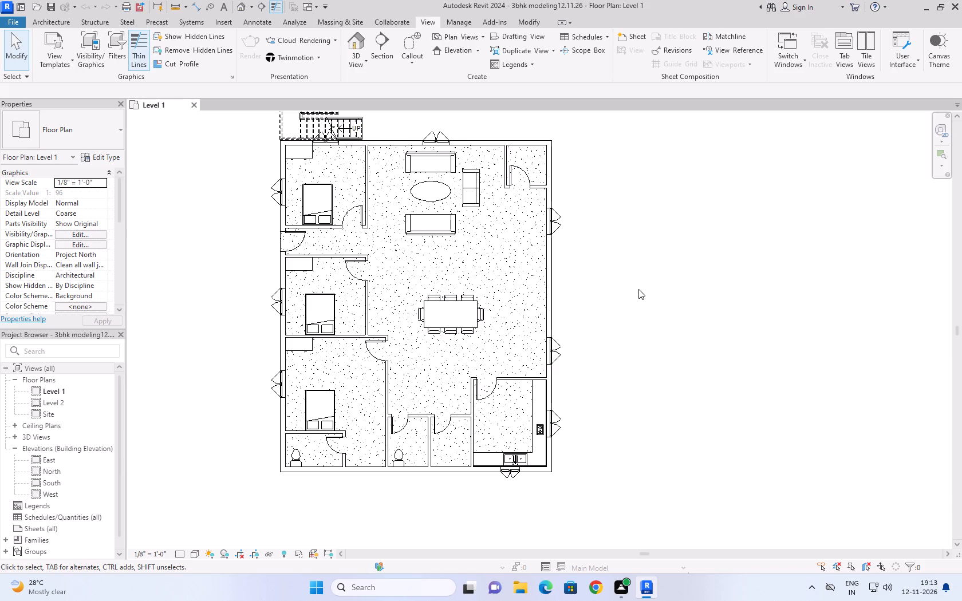
Open the Desktop folder in File Explorer and compare the two 3bhk modeling Revit files.
{"action": "key", "text": "super+e"}
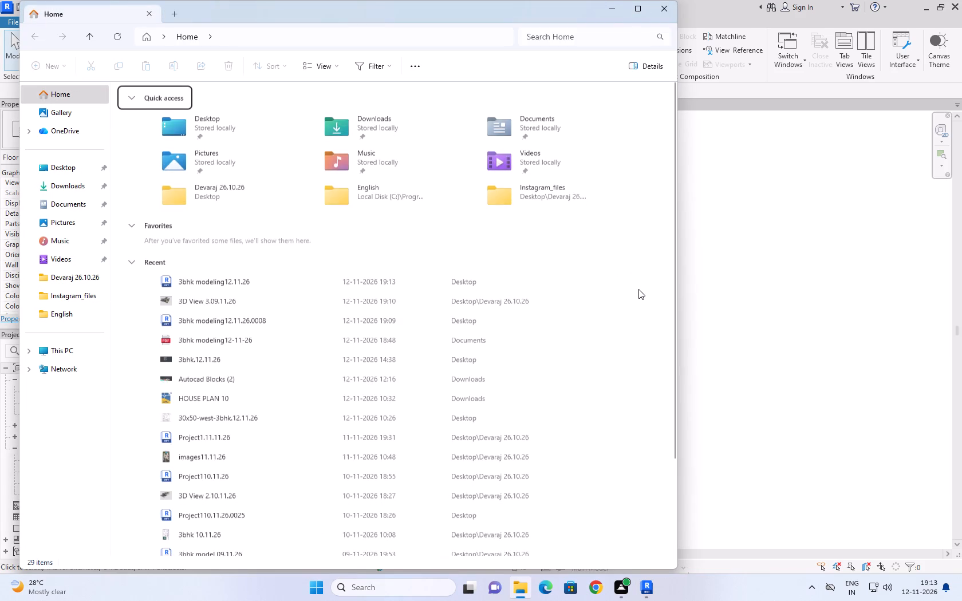
{"action": "double_click", "coordinate": [73, 167]}
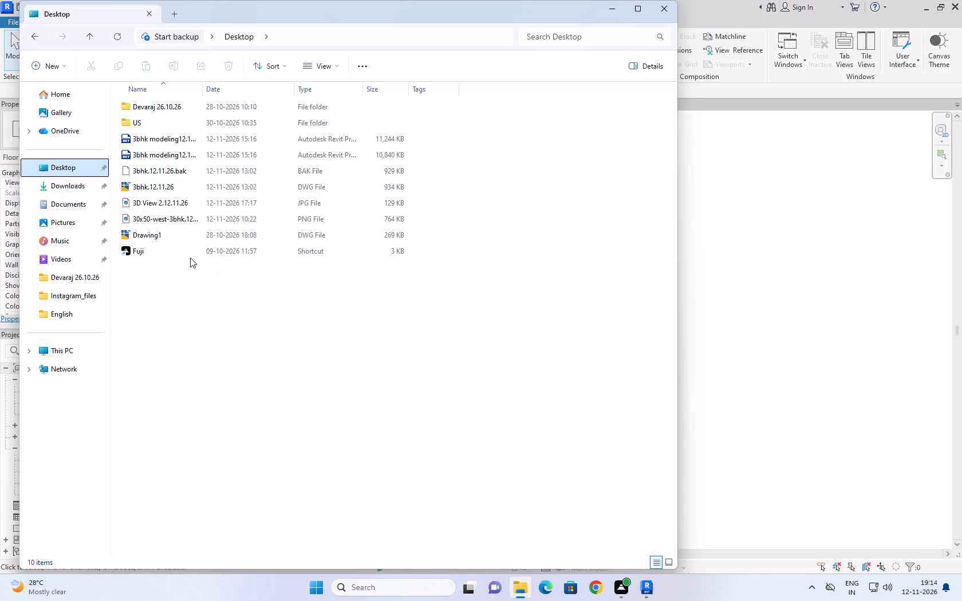
{"action": "left_click", "coordinate": [180, 137]}
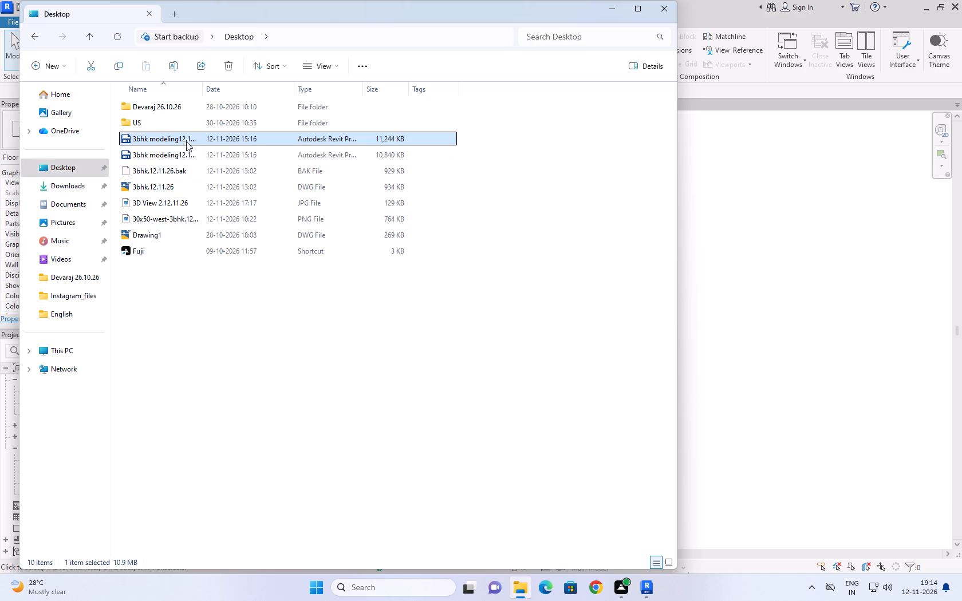
{"action": "left_click", "coordinate": [191, 155]}
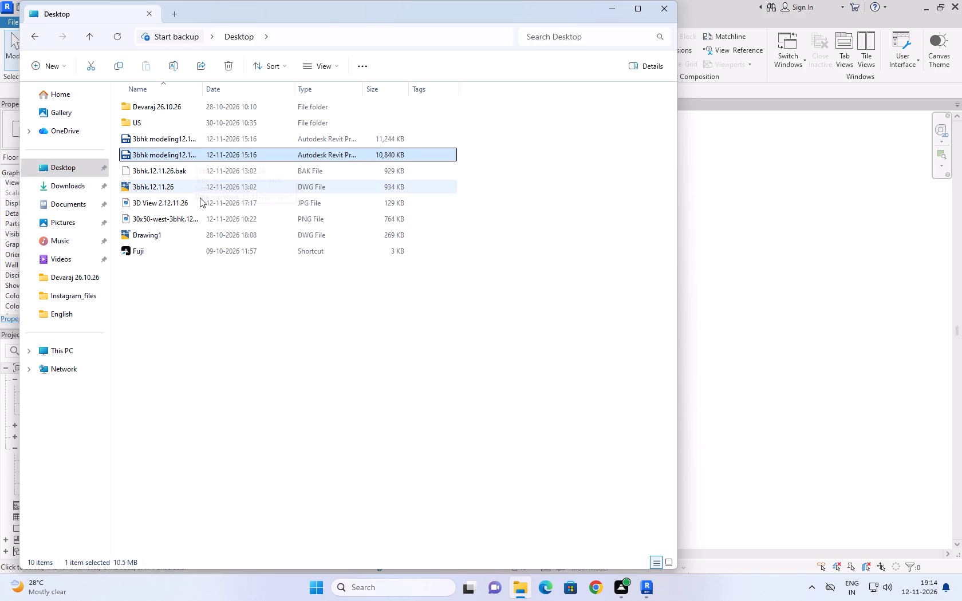
{"action": "left_click", "coordinate": [244, 329]}
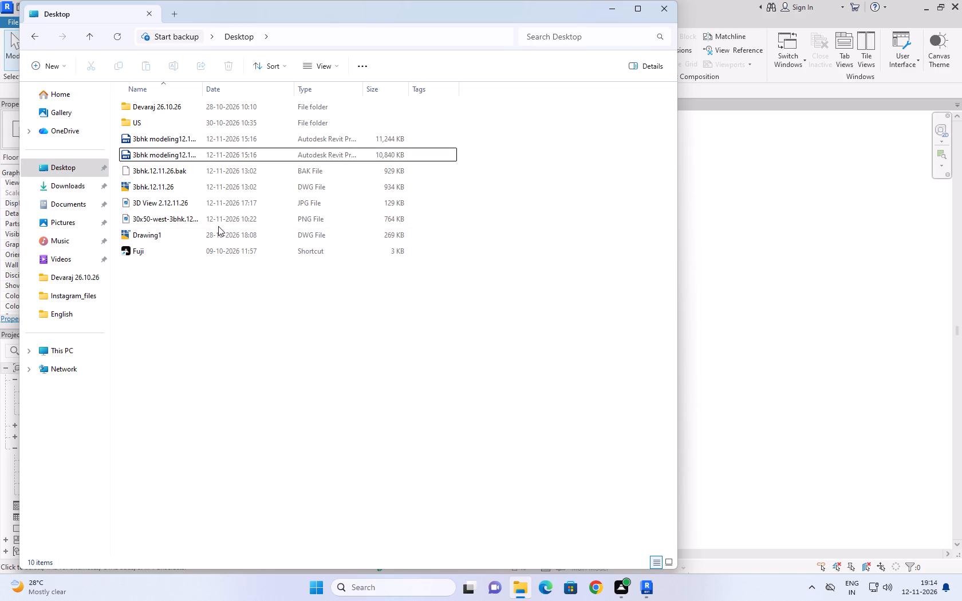
{"action": "left_click", "coordinate": [218, 219]}
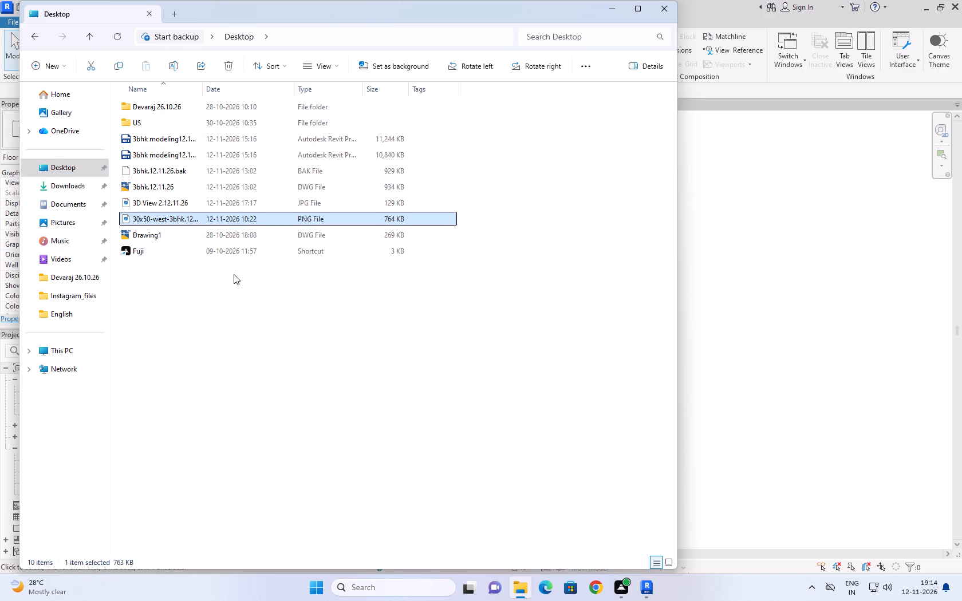
{"action": "left_click", "coordinate": [200, 138]}
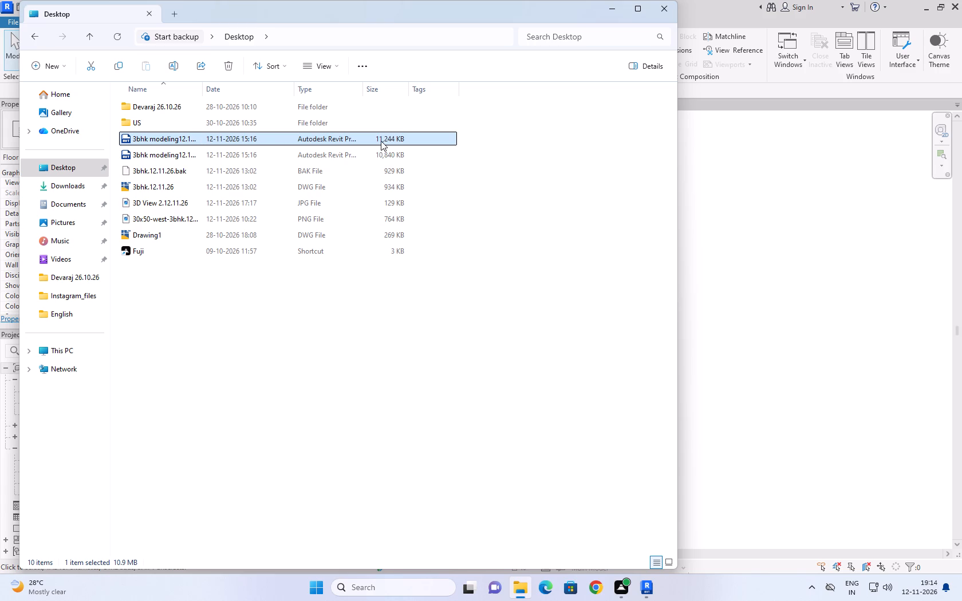
Switch back to Revit and save the 3bhk modeling12.11.26 project again.
{"action": "left_click", "coordinate": [737, 347]}
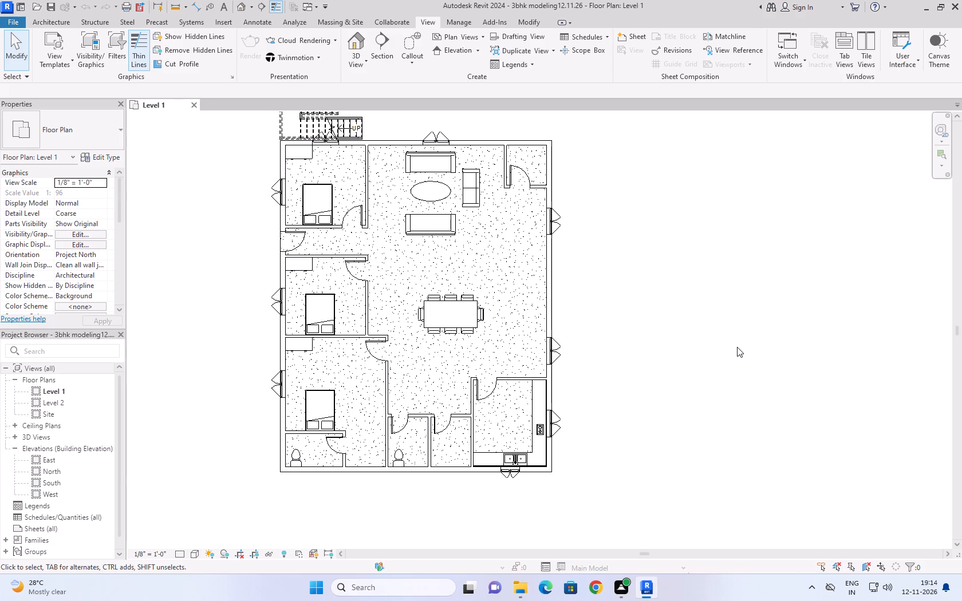
{"action": "key", "text": "ctrl+s"}
In File Explorer, delete the 10,840 KB 3bhk modeling Revit file and 3bhk.12.11.26.bak from the Desktop, and close the window.
{"action": "left_click", "coordinate": [523, 582]}
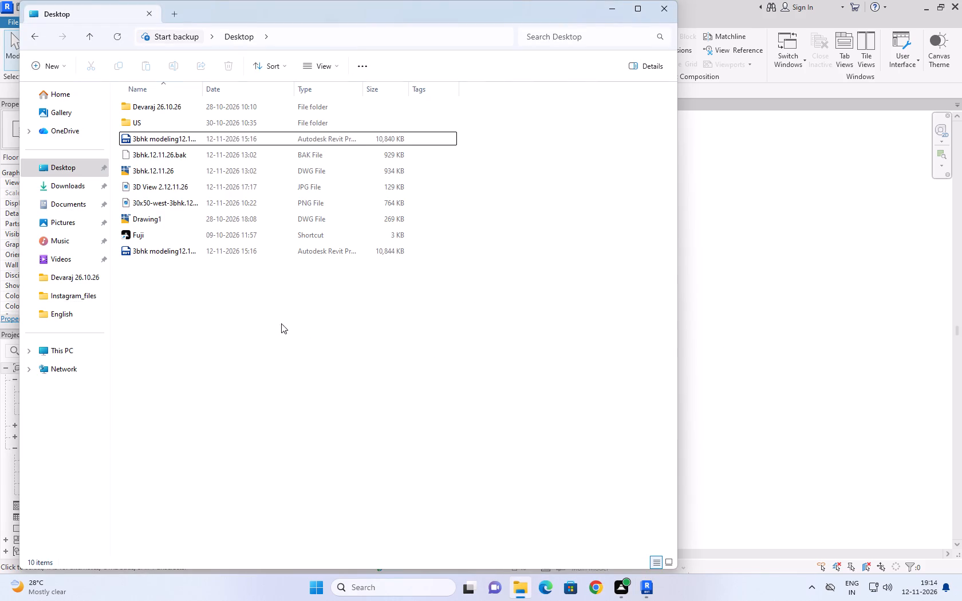
{"action": "left_click", "coordinate": [222, 256]}
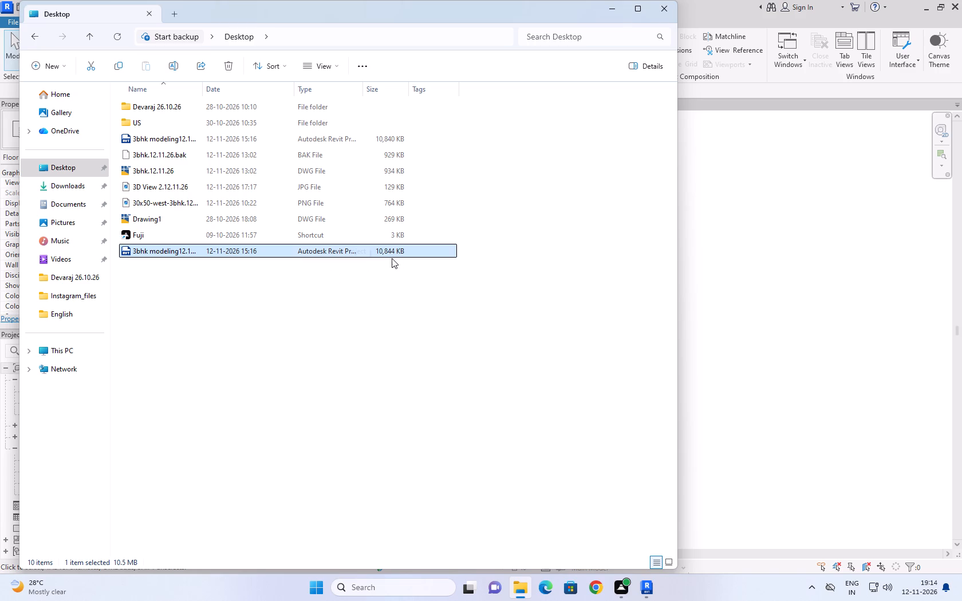
{"action": "left_click", "coordinate": [401, 142]}
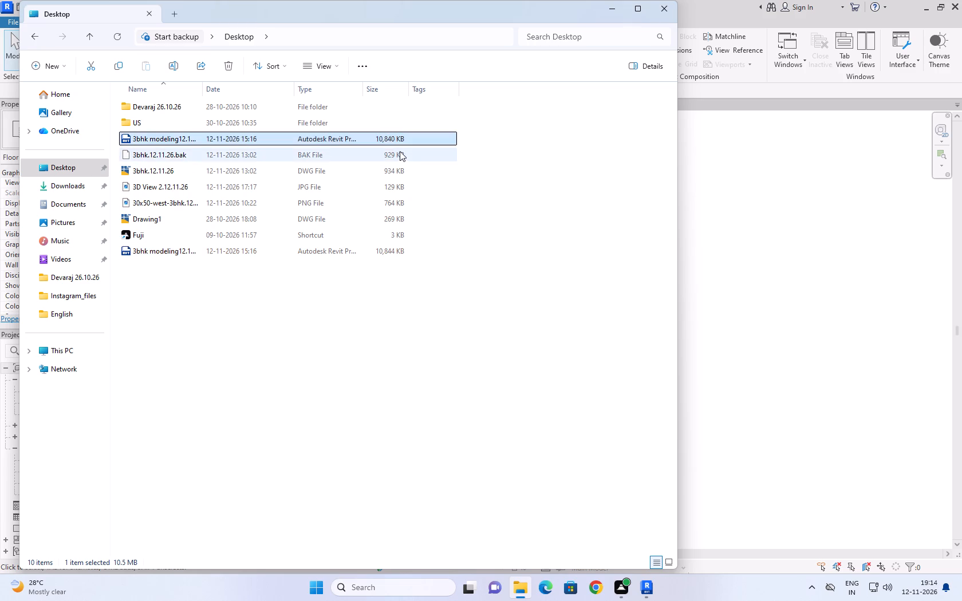
{"action": "left_click", "coordinate": [400, 152], "text": "ctrl"}
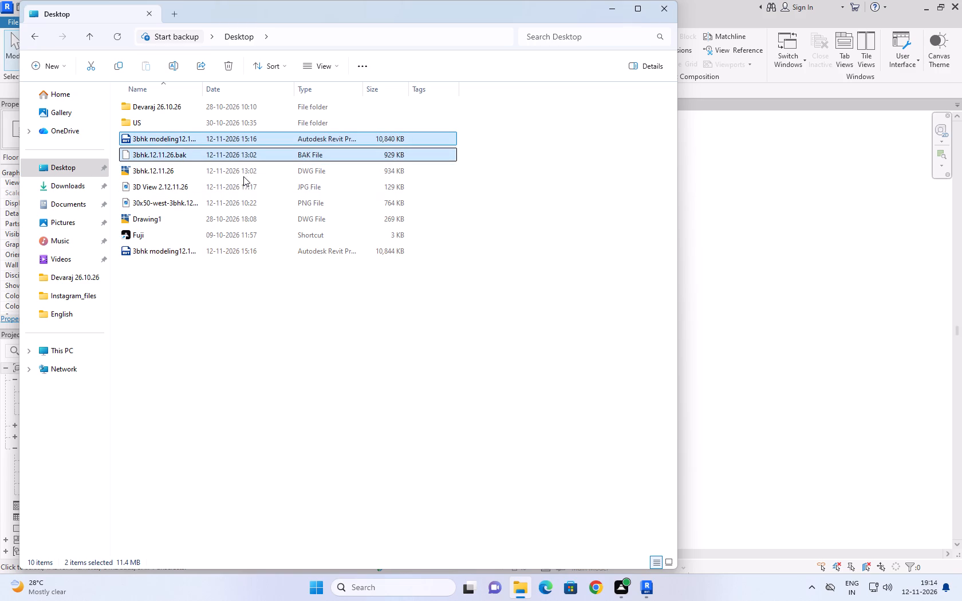
{"action": "key", "text": "Delete"}
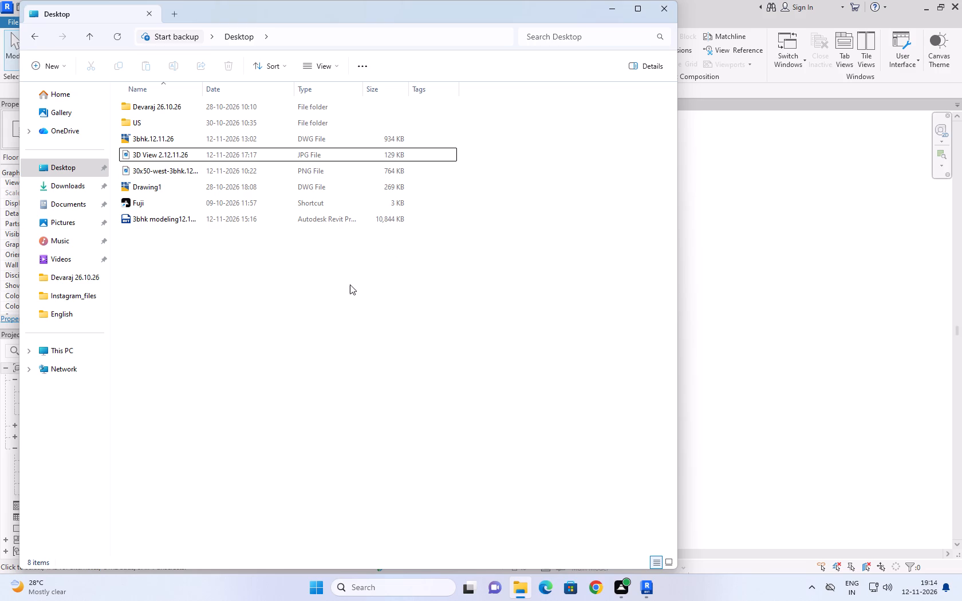
{"action": "left_click", "coordinate": [350, 284]}
{"action": "left_click", "coordinate": [670, 5]}
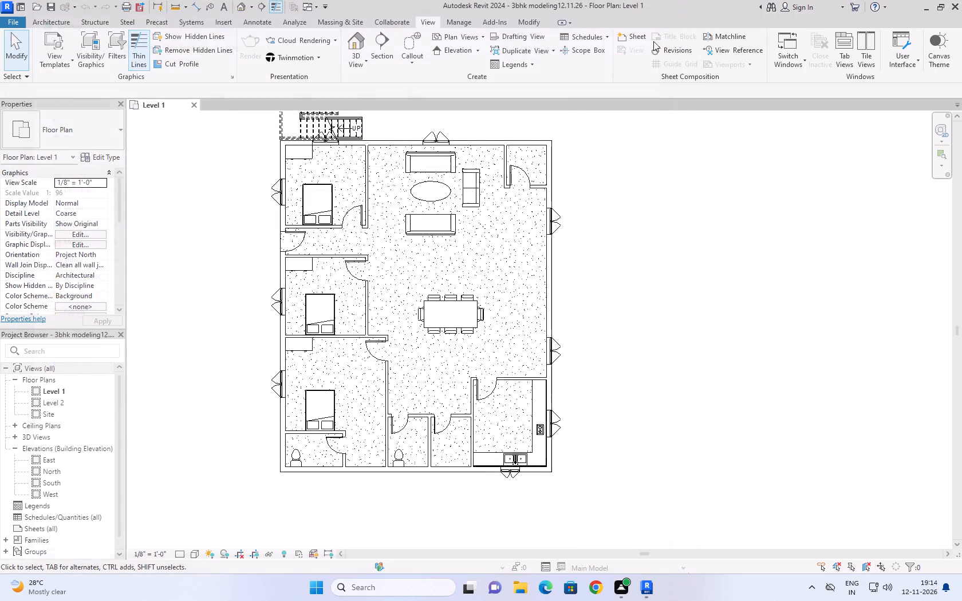
Close Revit with the saved 3bhk modeling12.11.26 project.
{"action": "left_click", "coordinate": [956, 0]}
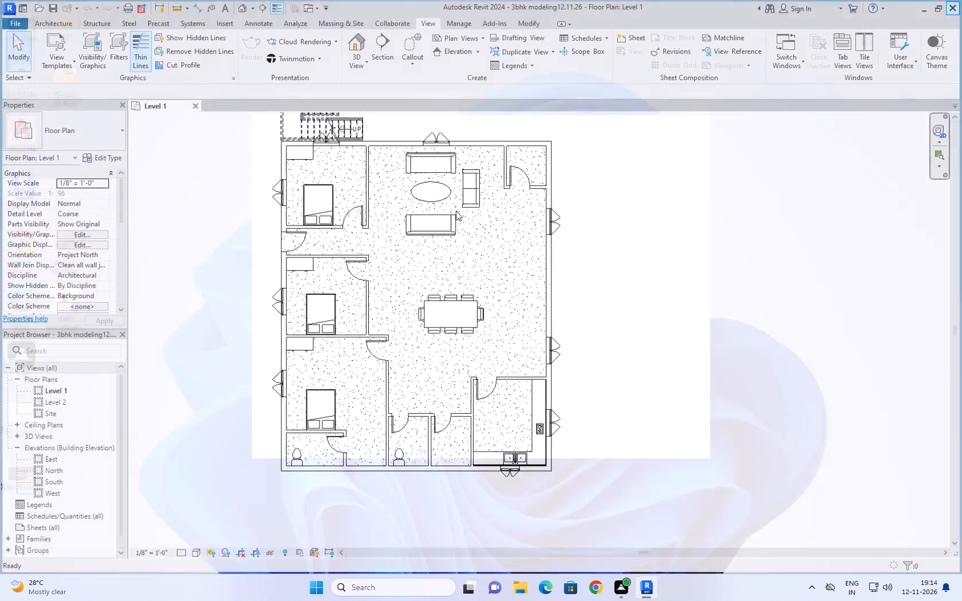